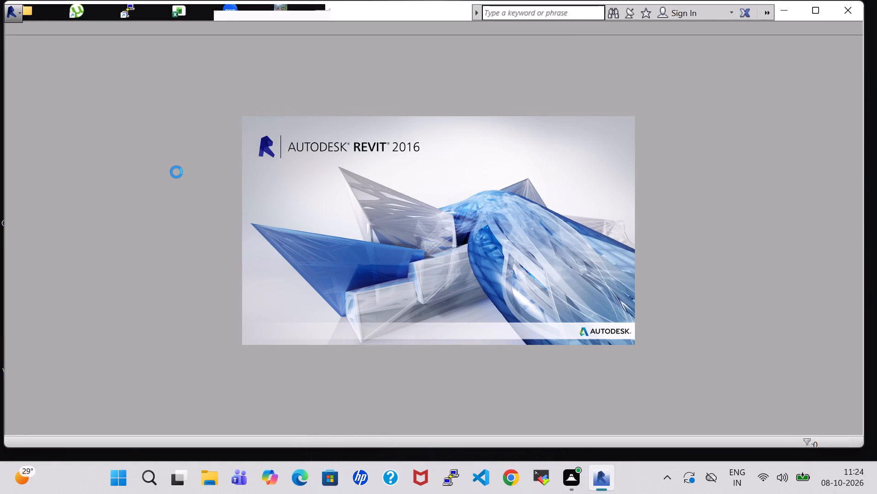
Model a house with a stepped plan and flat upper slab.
Switch to Google Chrome, choosing the user profile, and open WhatsApp Web from the new tab page's shortcuts.
click(487, 477)
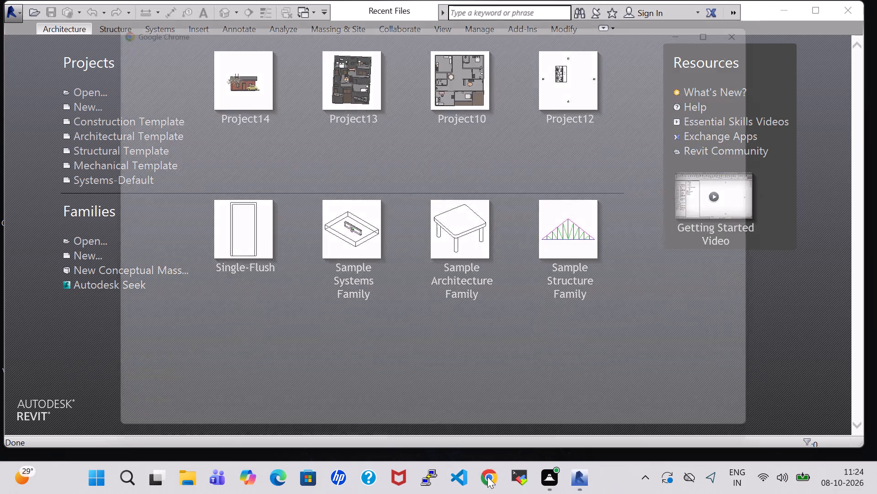
click(331, 282)
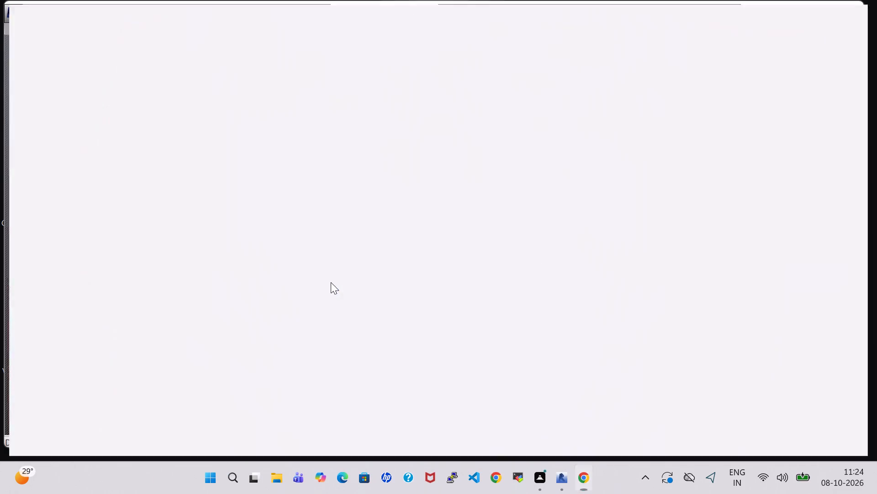
click(207, 401)
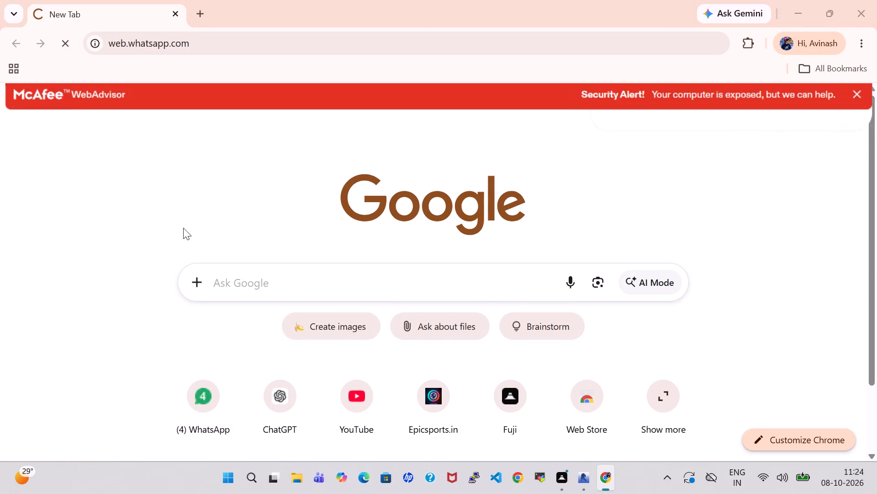
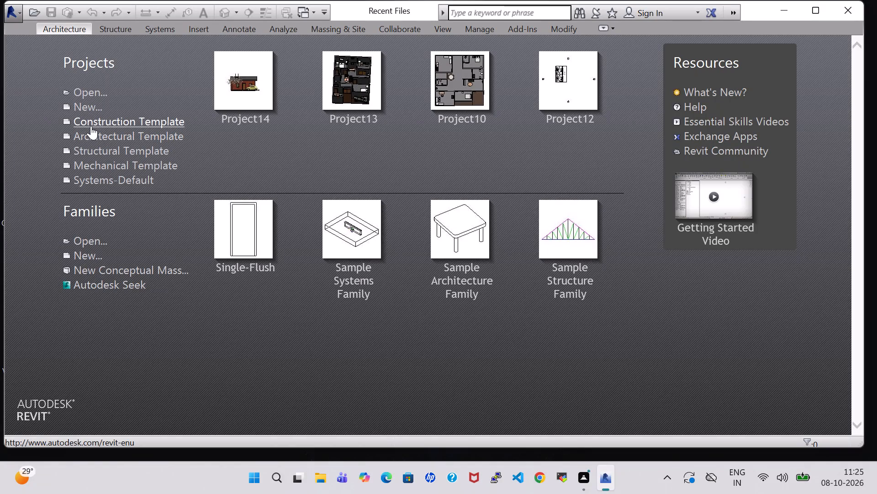
Create a new project from the Architectural Template.
click(86, 111)
click(348, 203)
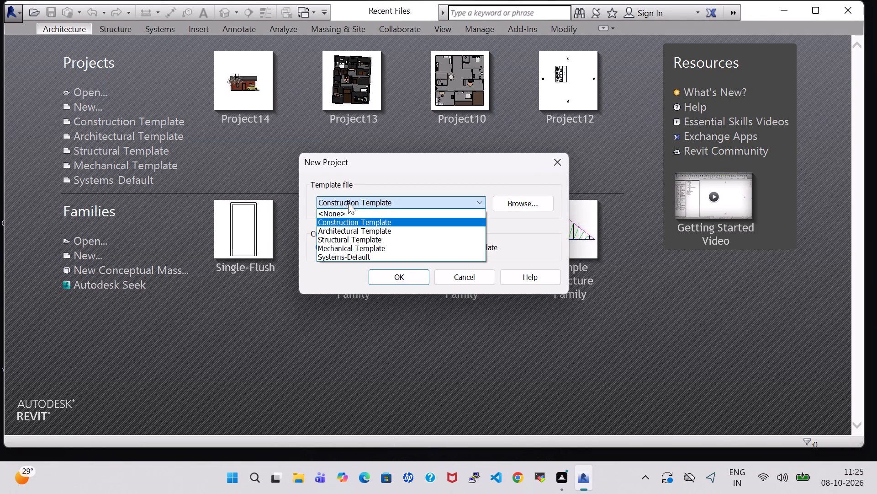
click(348, 230)
click(382, 276)
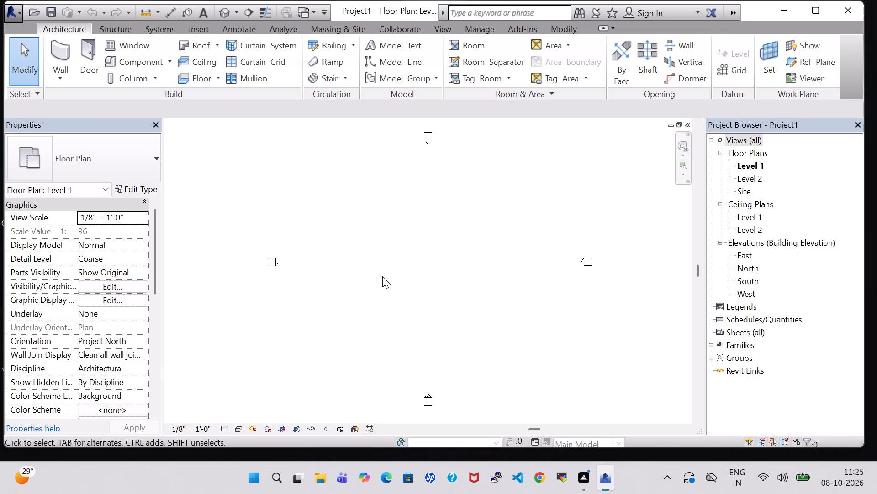
Start the Wall tool in the Level 1 floor plan and set the unconnected wall height to 10' 0".
click(55, 48)
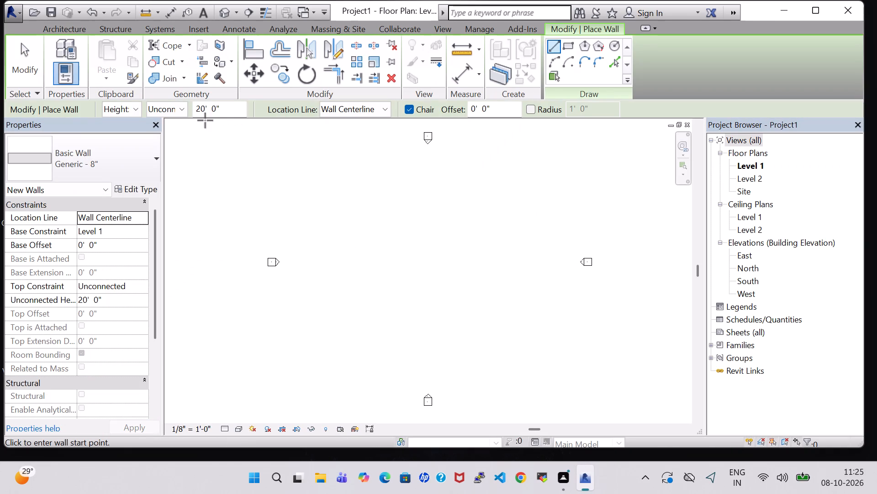
click(201, 112)
key(BackSpace)
key(1)
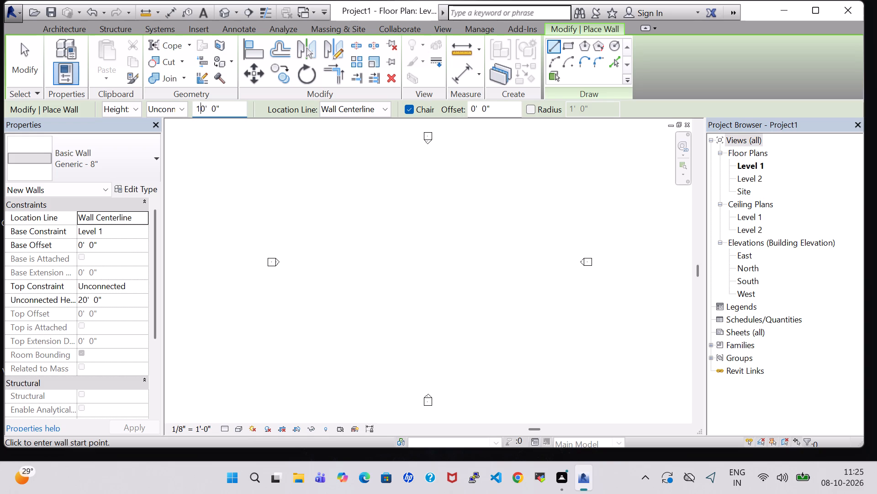
key(Return)
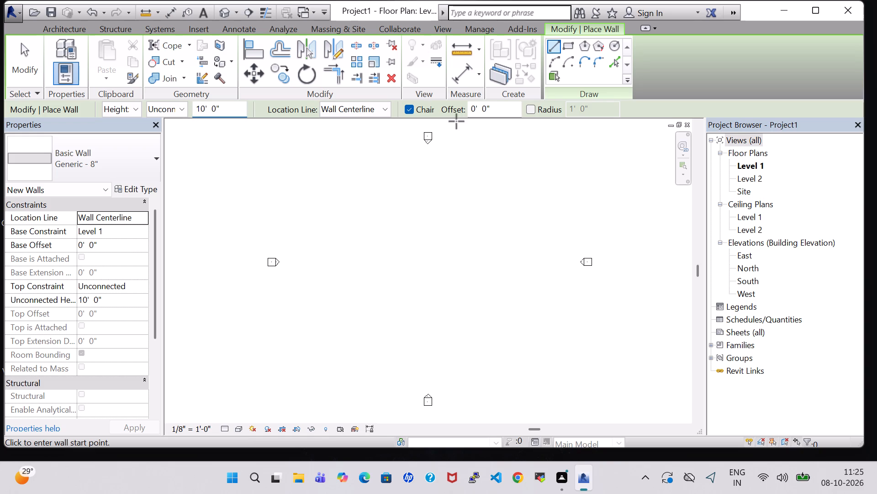
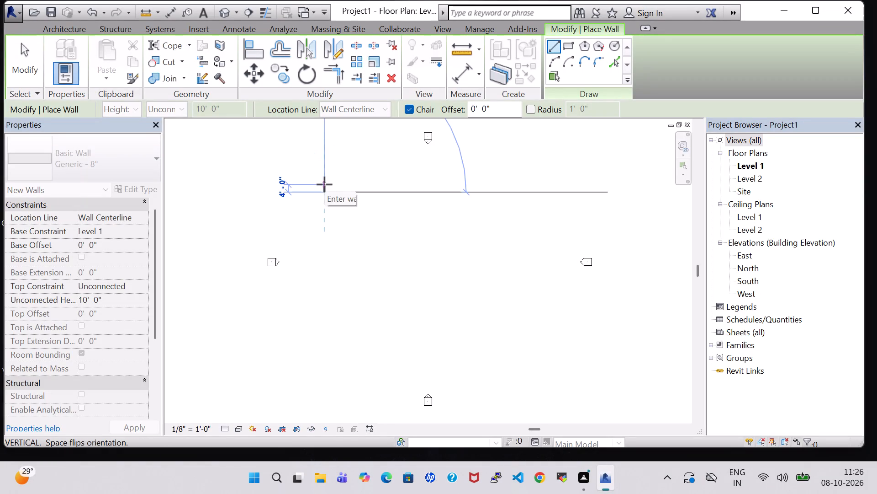
Draw connected walls: a short 4' 0" end wall, a 50' horizontal wall, and a wall about 17' 5" down from its far end.
click(324, 184)
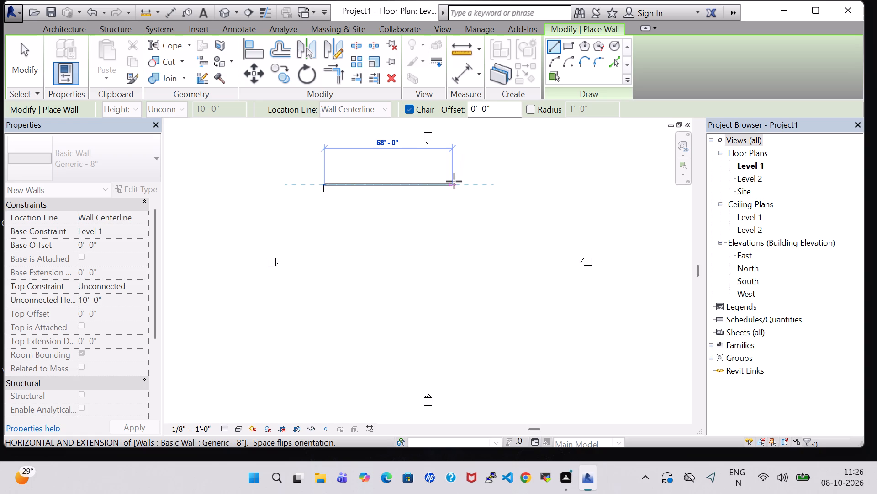
scroll(427, 183, up, 4)
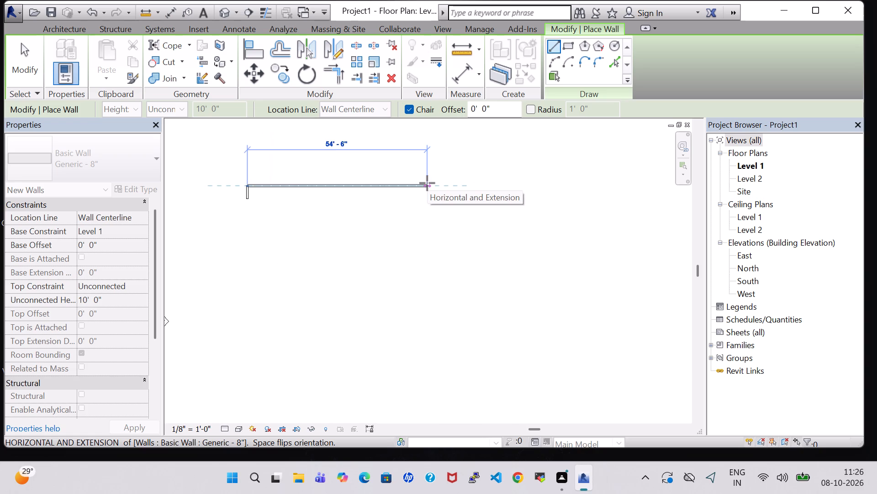
text(50)
key(Return)
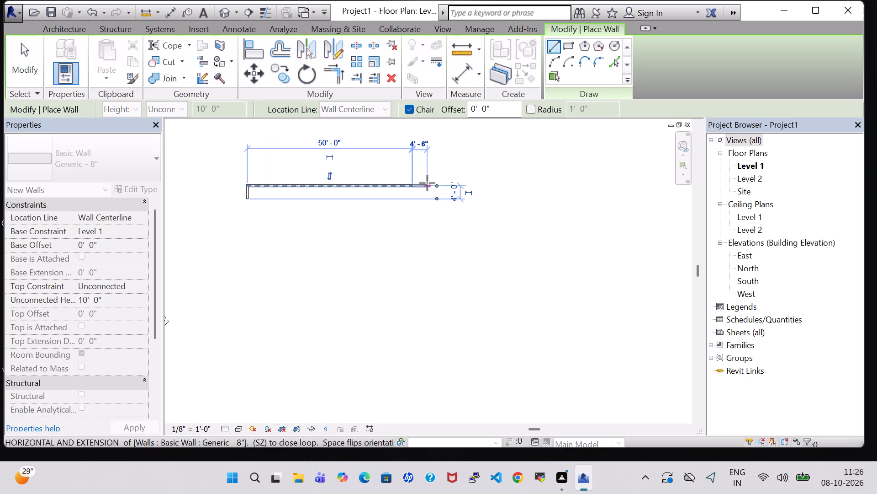
click(409, 243)
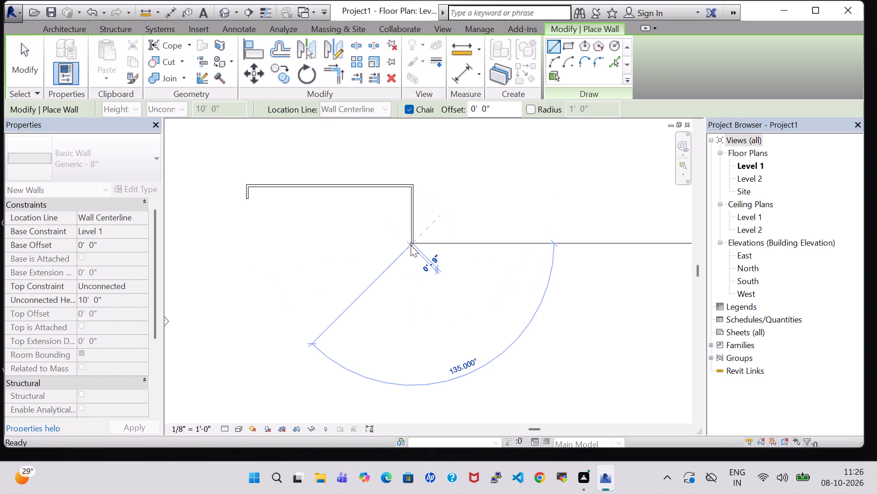
key(Escape)
key(Escape)
click(411, 233)
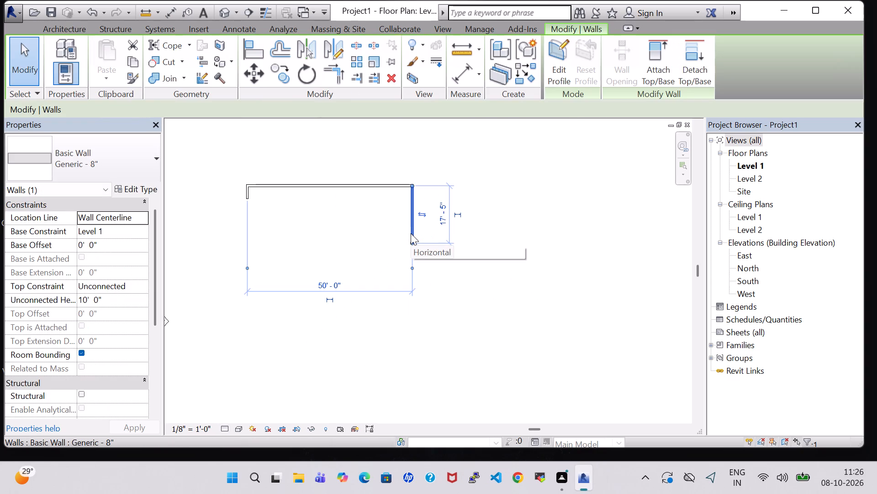
click(449, 268)
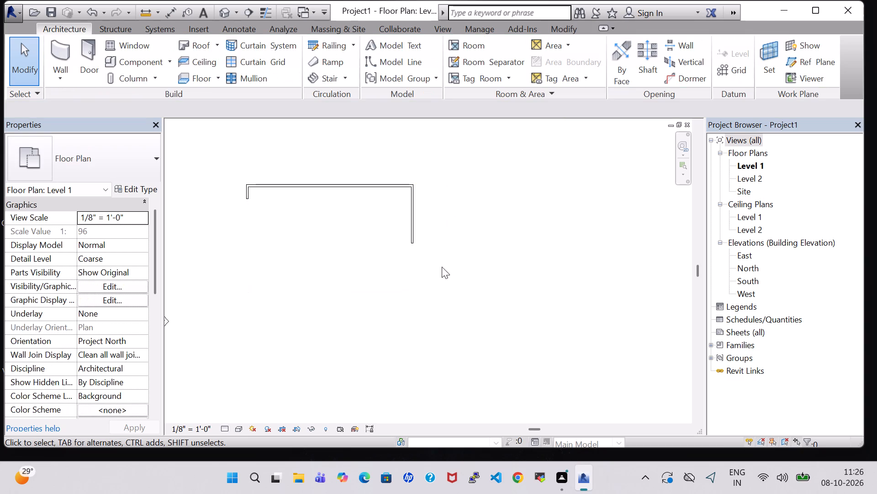
Draw a short wall about 2' 8" long outward to the right from the lower end of the 17' 5" wall.
click(68, 49)
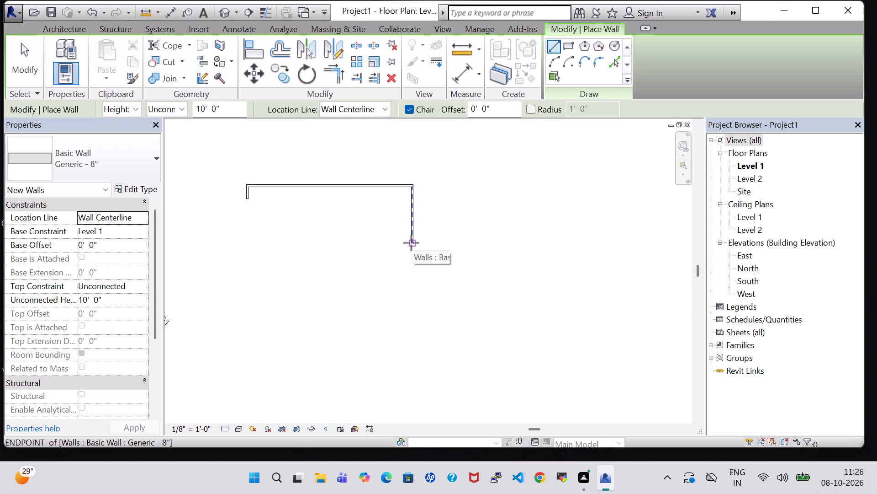
click(411, 243)
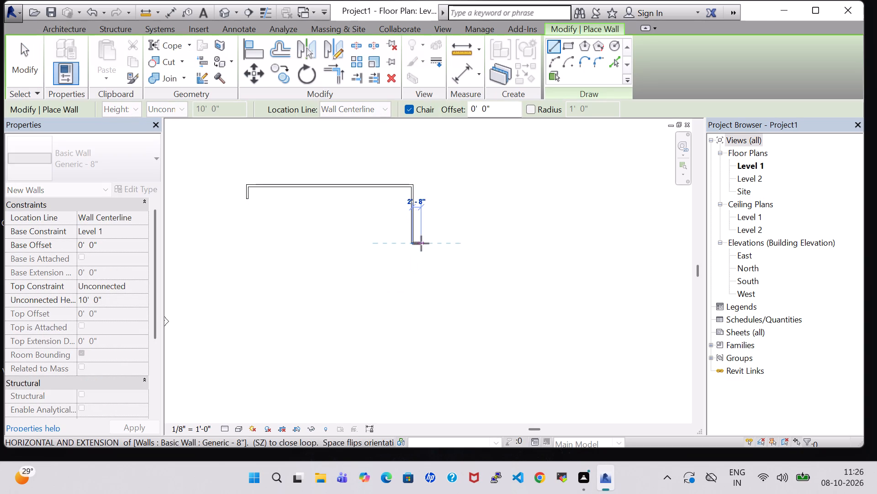
click(421, 243)
click(421, 249)
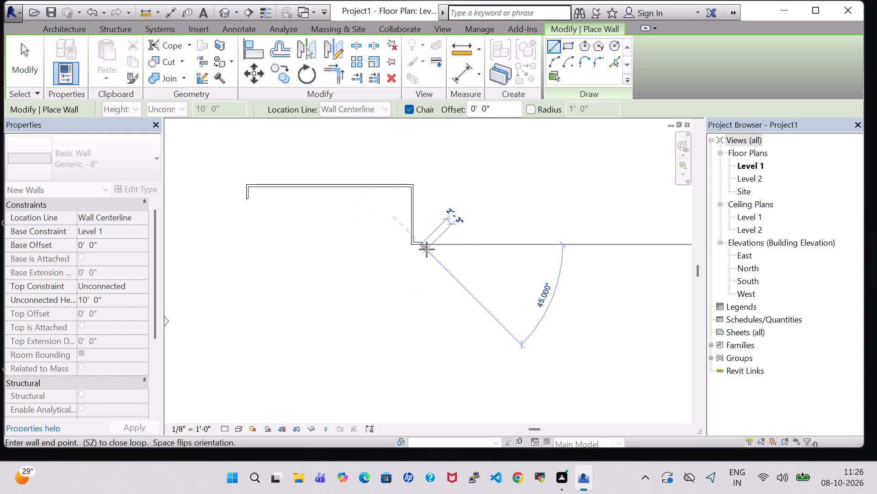
key(Escape)
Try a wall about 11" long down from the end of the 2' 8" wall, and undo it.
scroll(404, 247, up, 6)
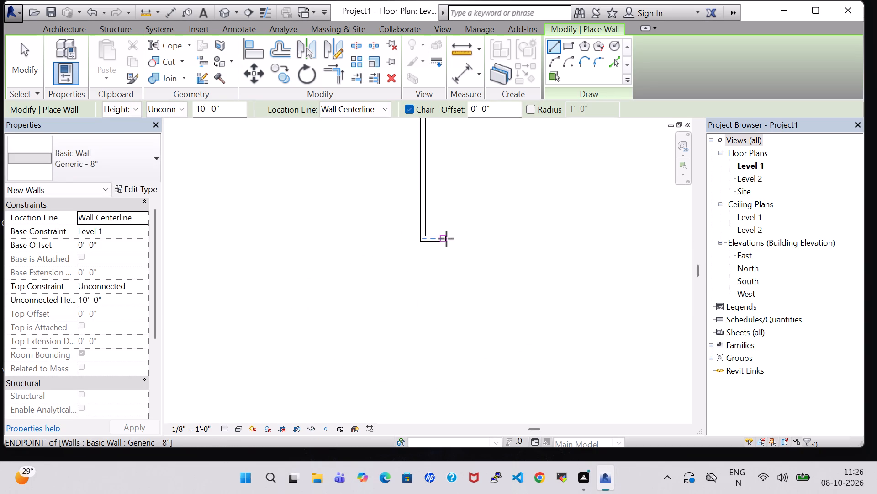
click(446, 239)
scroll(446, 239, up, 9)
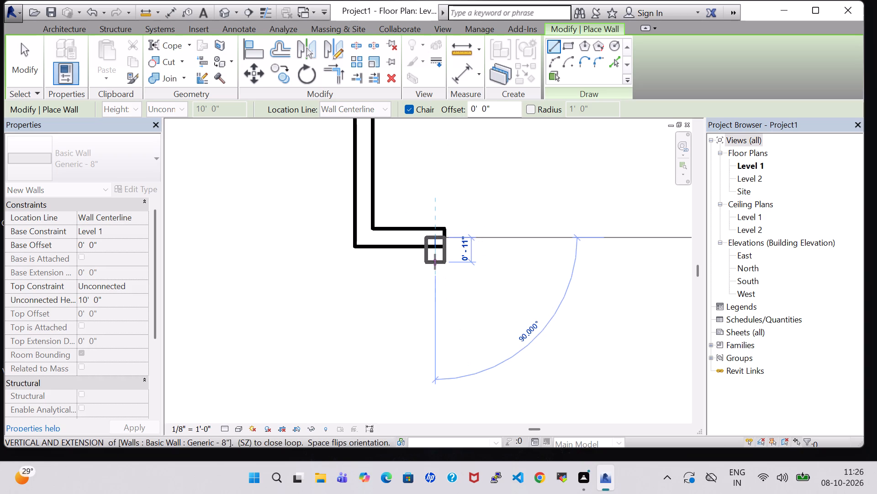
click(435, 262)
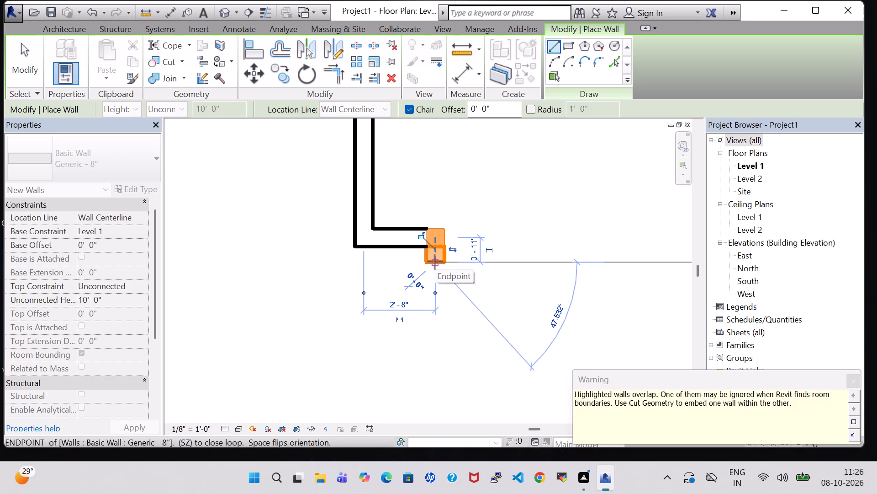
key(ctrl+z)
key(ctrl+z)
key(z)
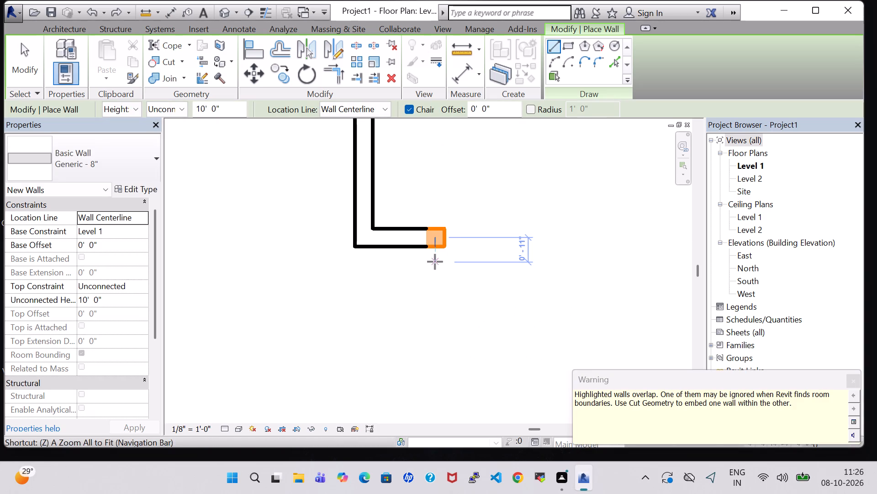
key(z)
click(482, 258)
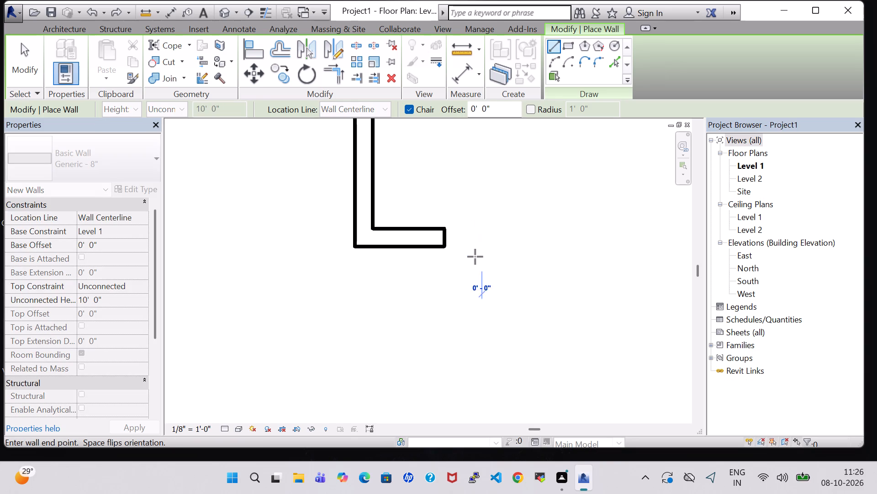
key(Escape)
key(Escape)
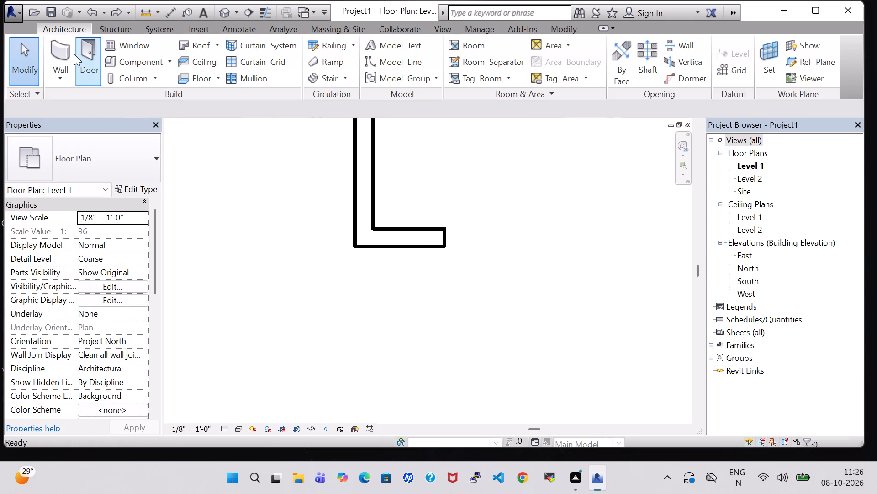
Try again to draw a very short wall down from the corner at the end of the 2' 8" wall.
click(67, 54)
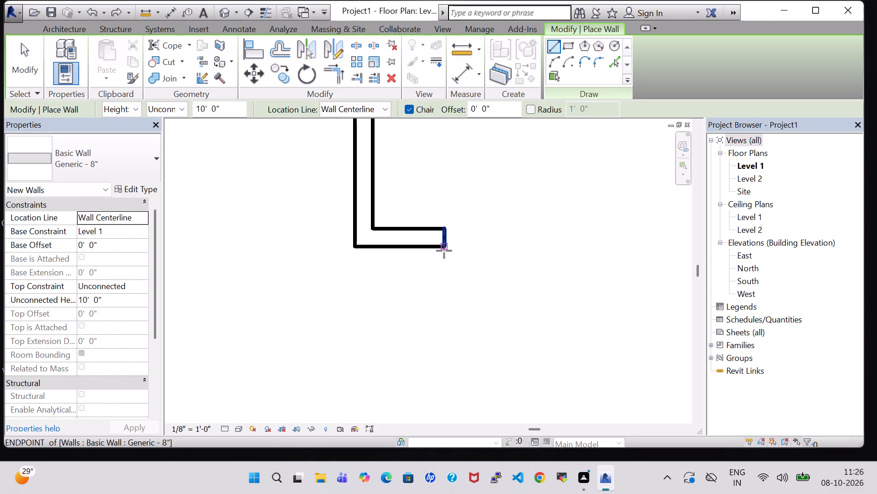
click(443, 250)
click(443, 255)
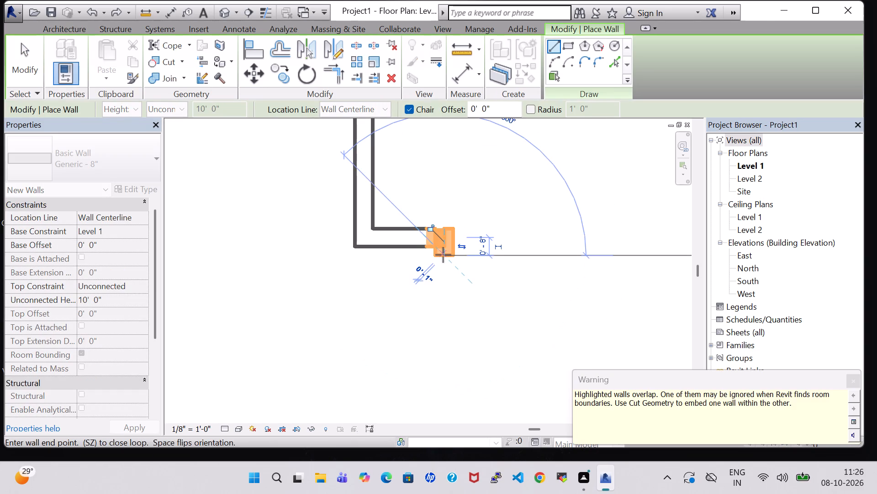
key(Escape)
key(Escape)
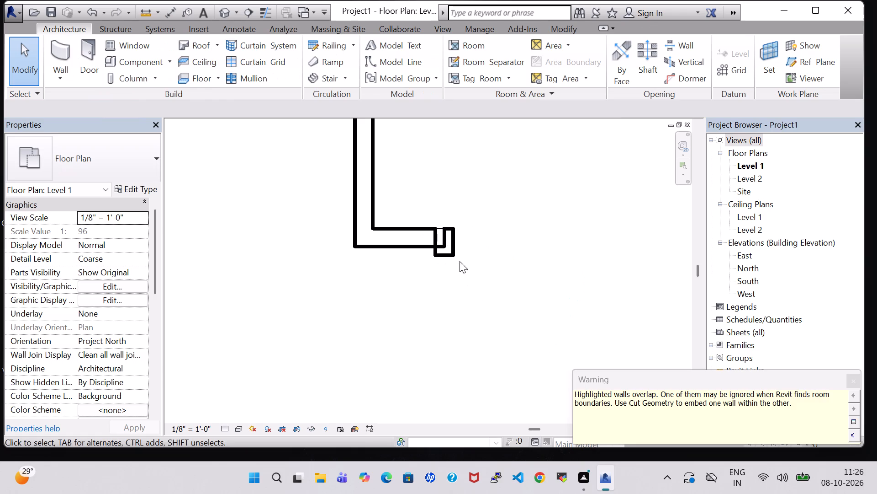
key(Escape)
Delete the two overlapping wall stubs at the end of the short horizontal wall.
click(443, 238)
key(Delete)
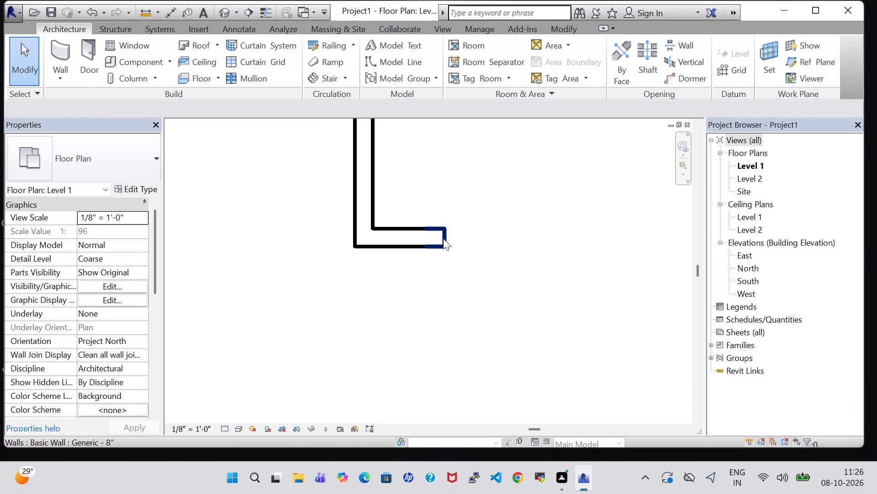
click(441, 244)
key(Delete)
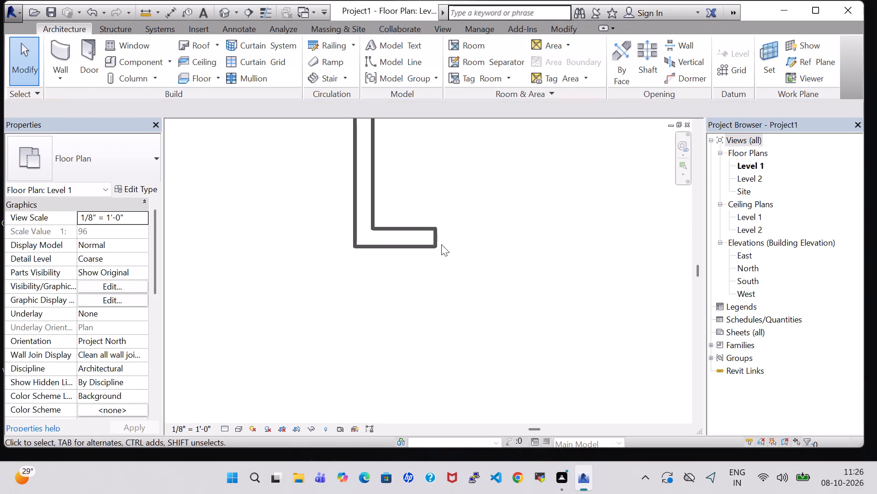
Draw a jog from the short wall's lower end corner: about 5" down, then about 3' 7" to the right.
click(62, 47)
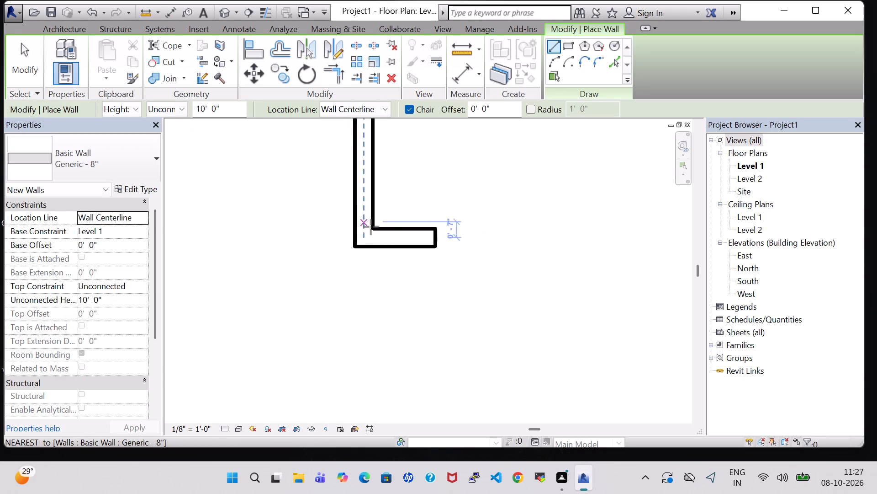
click(432, 248)
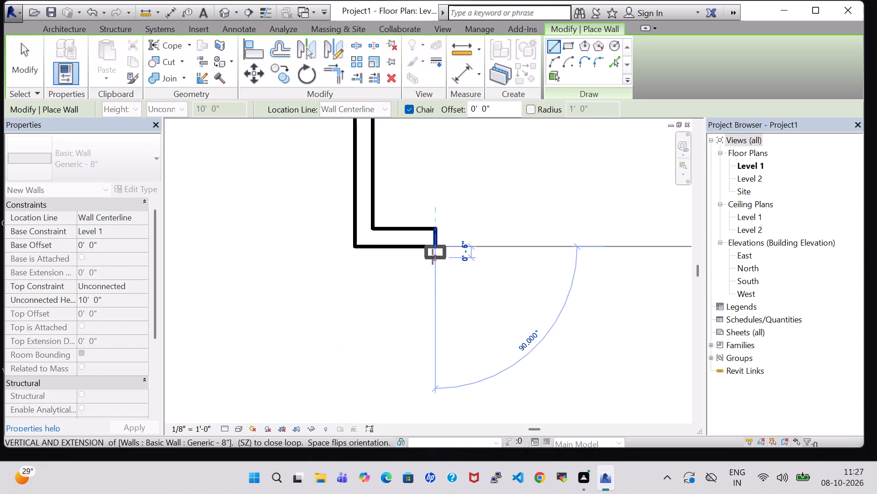
click(433, 258)
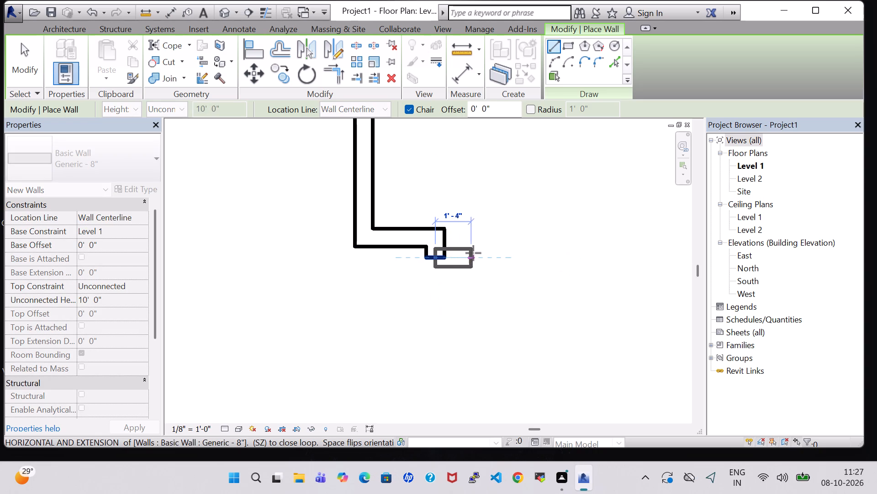
click(480, 252)
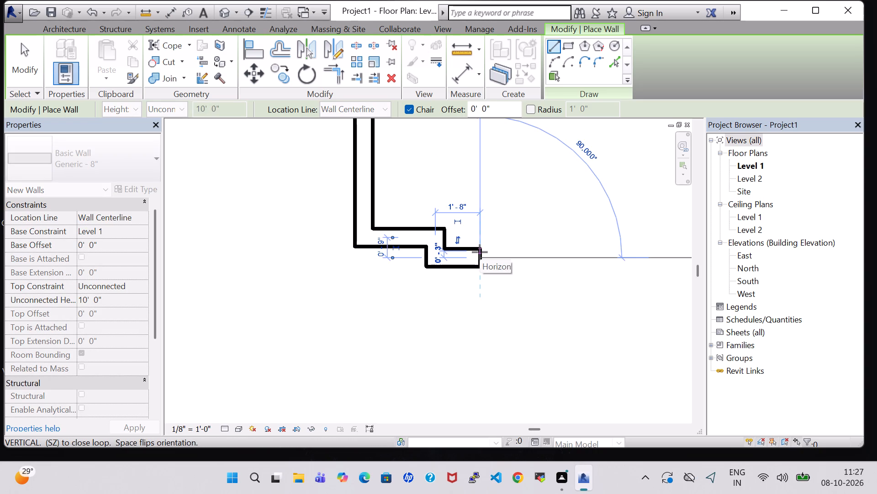
scroll(480, 252, down, 4)
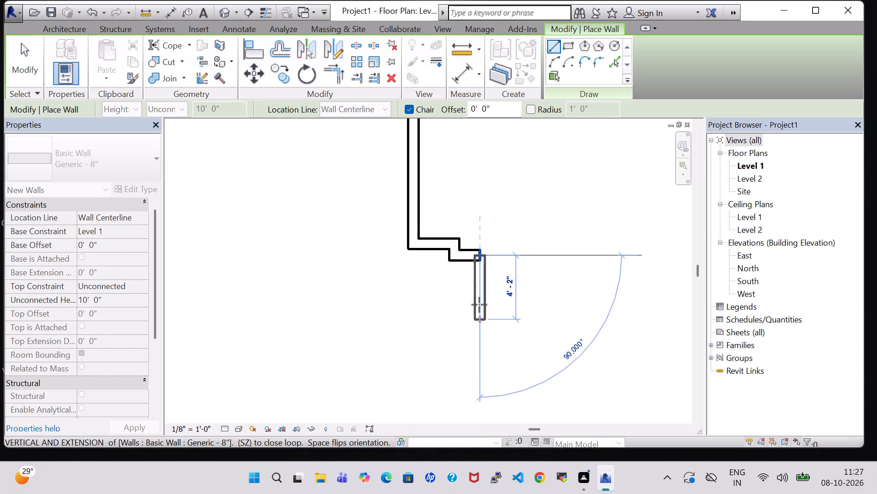
click(510, 258)
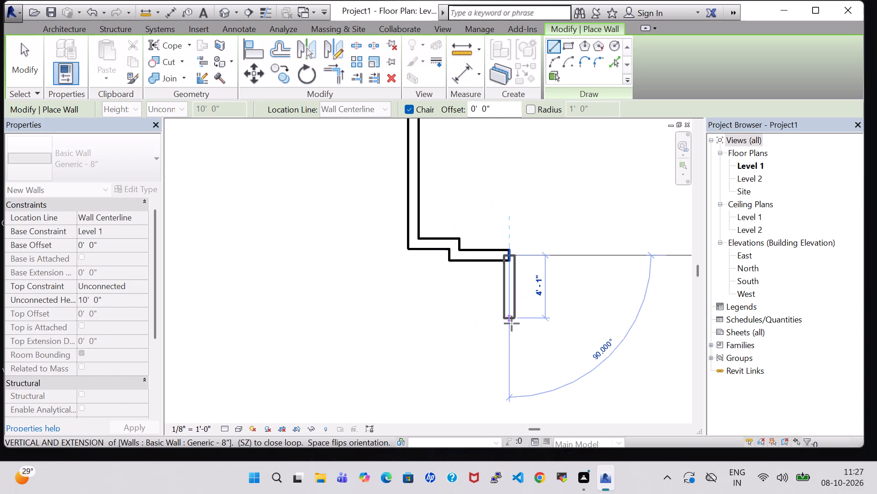
Extend the outline down from the jog in three collinear wall segments, the first two totalling about 18' 8".
scroll(510, 372, down, 2)
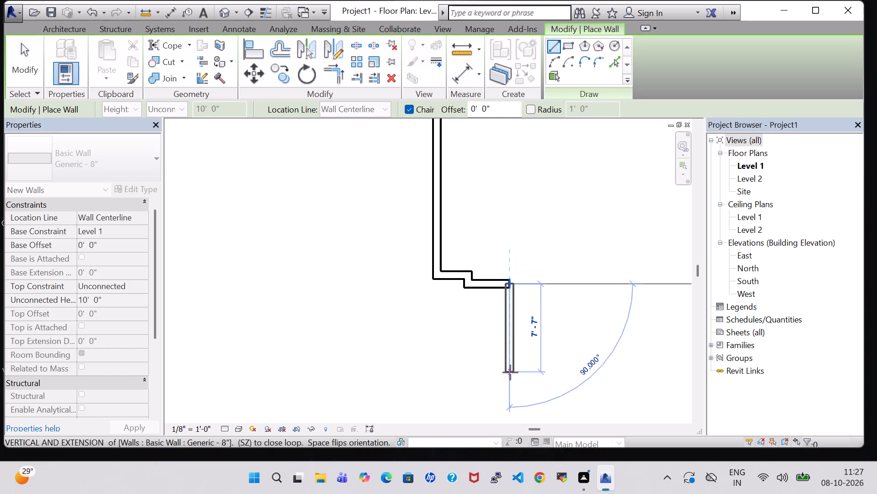
middle_drag(510, 372, 519, 268)
scroll(518, 278, up, 1)
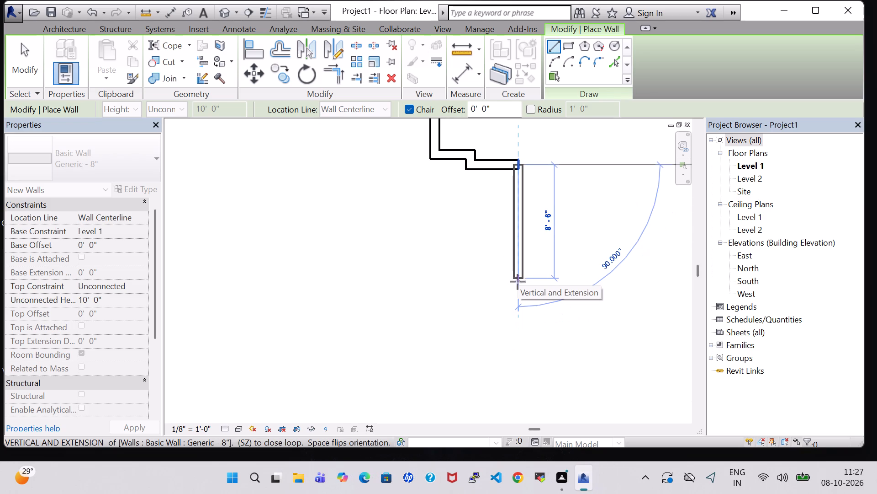
click(516, 306)
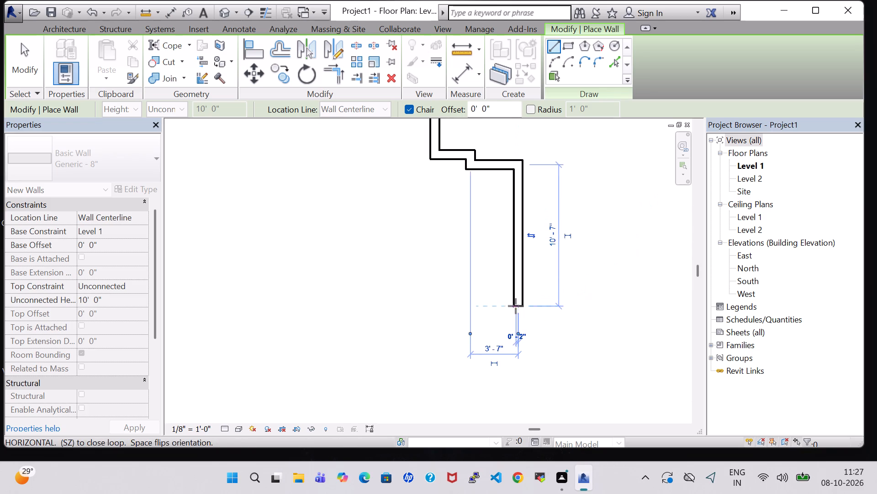
scroll(507, 306, down, 7)
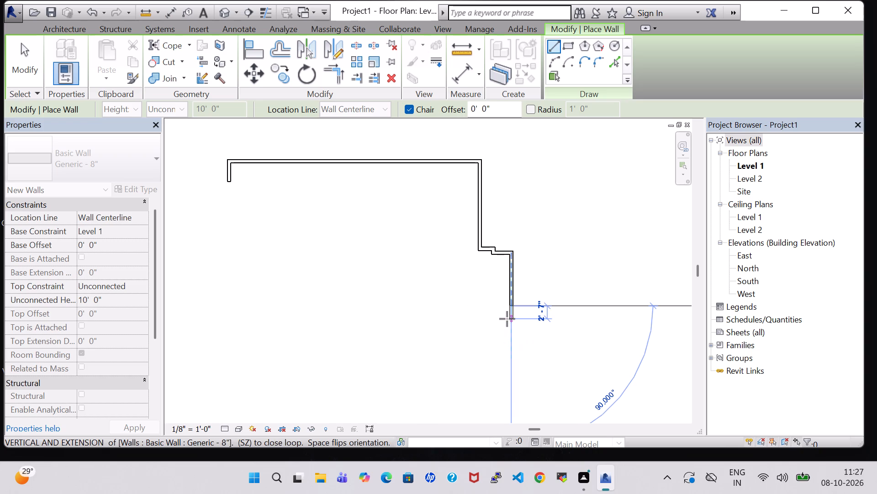
click(507, 346)
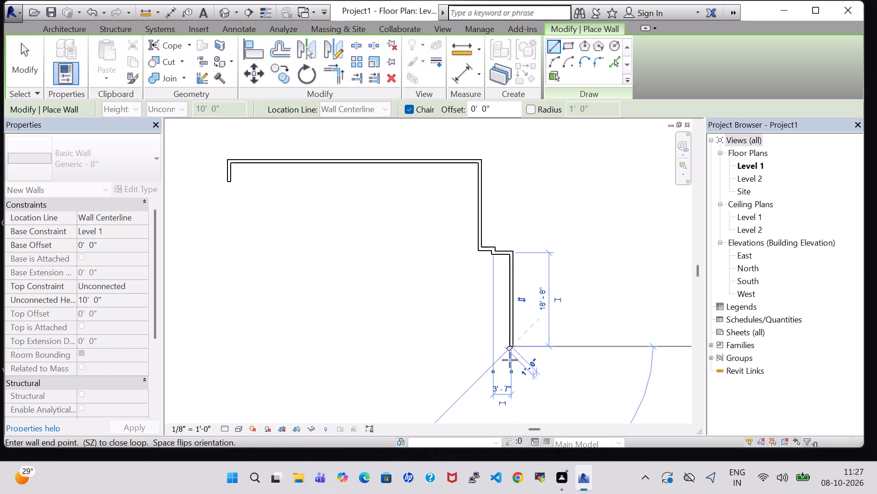
click(511, 366)
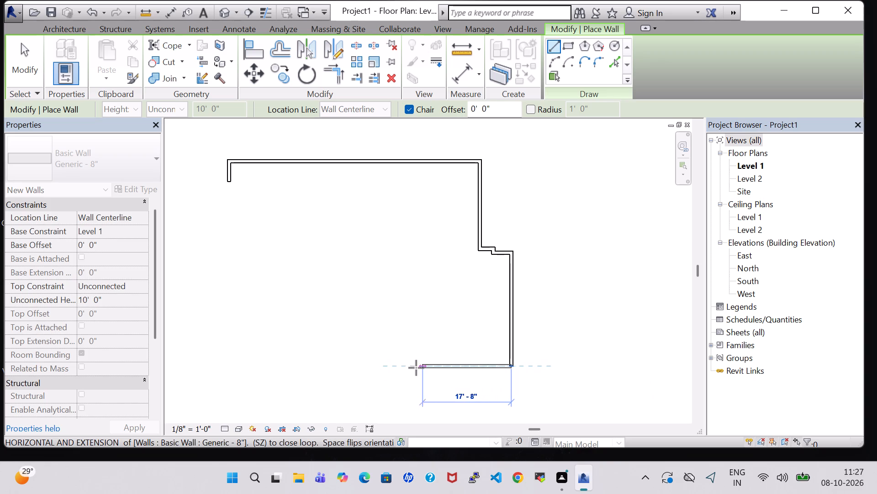
Continue the outline left along the bottom with a projection about 4' 4" down and 2' 6" up, ending with a wall about 12' 1" up.
click(412, 367)
click(411, 388)
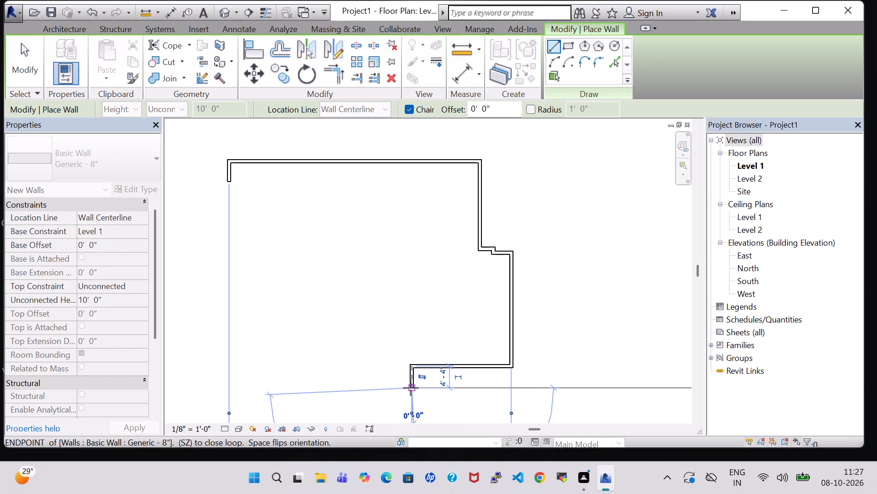
click(374, 389)
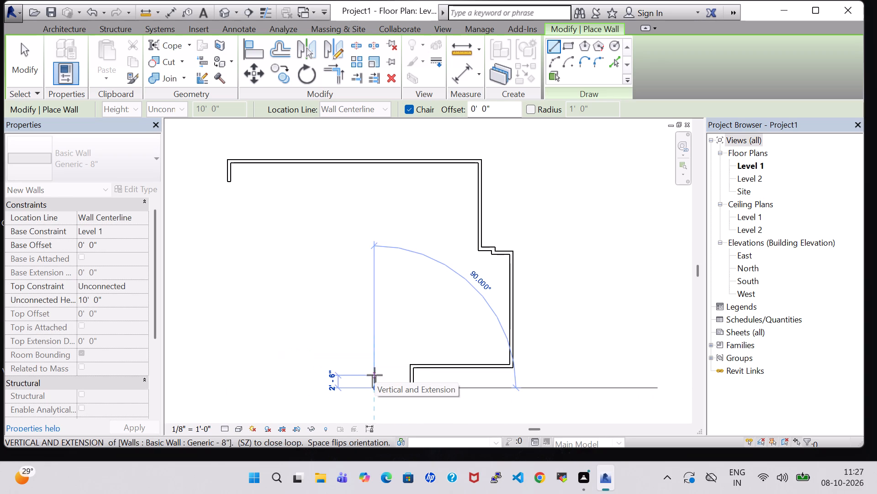
click(375, 375)
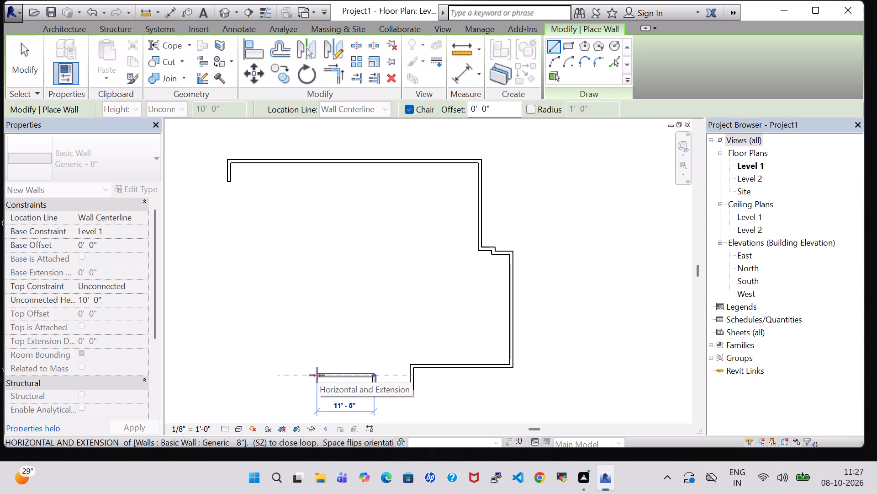
click(266, 369)
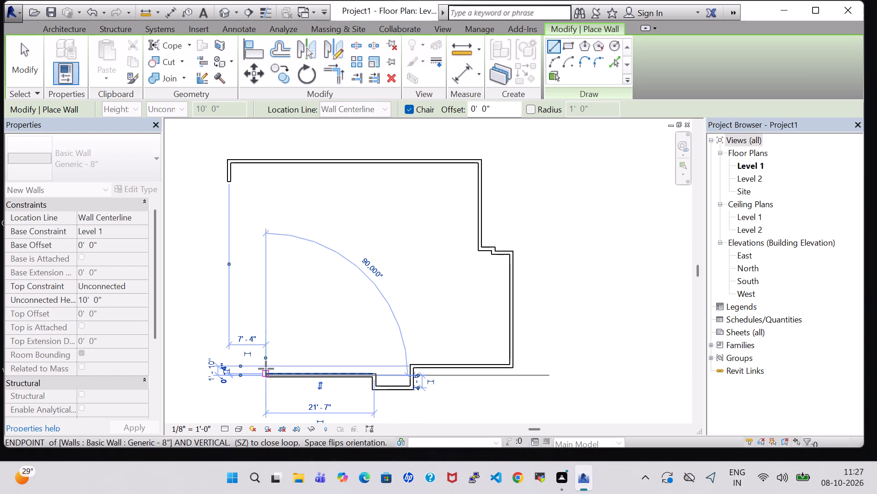
click(271, 315)
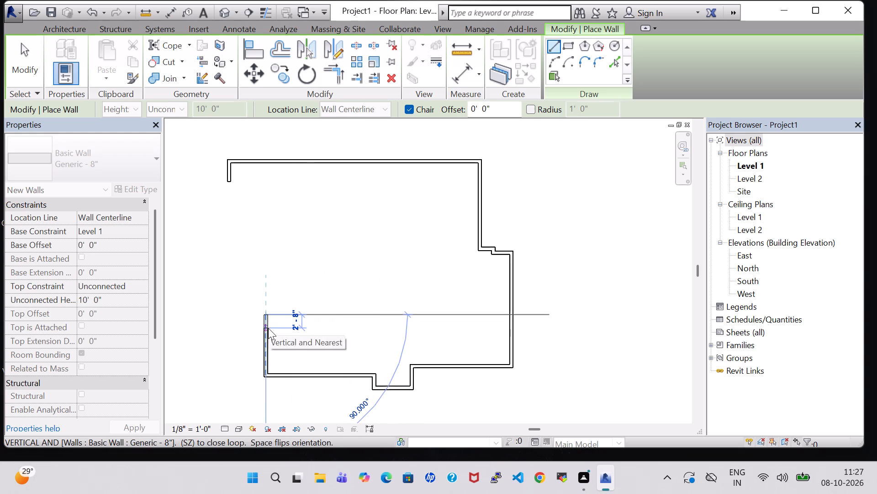
key(Escape)
Draw a three-sided projection from the lower-left vertical wall: left past the upper-left stub, about 7' 1" up, and about 10' 11" right.
click(268, 328)
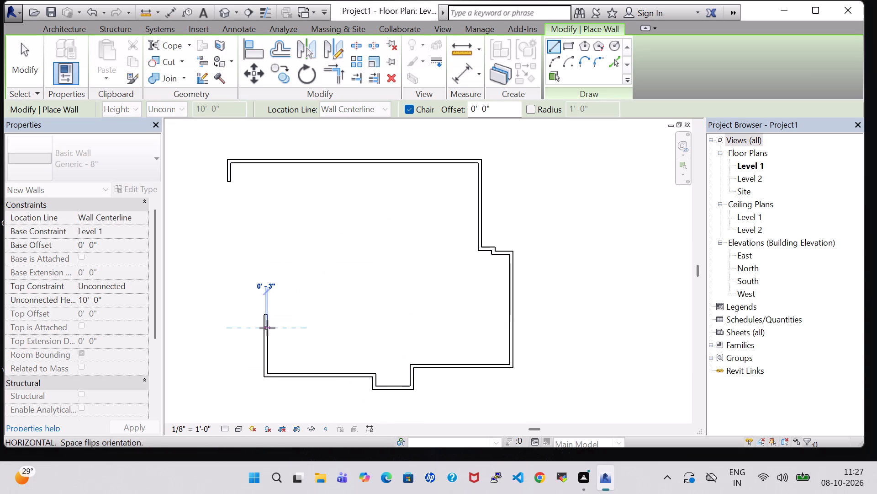
click(218, 325)
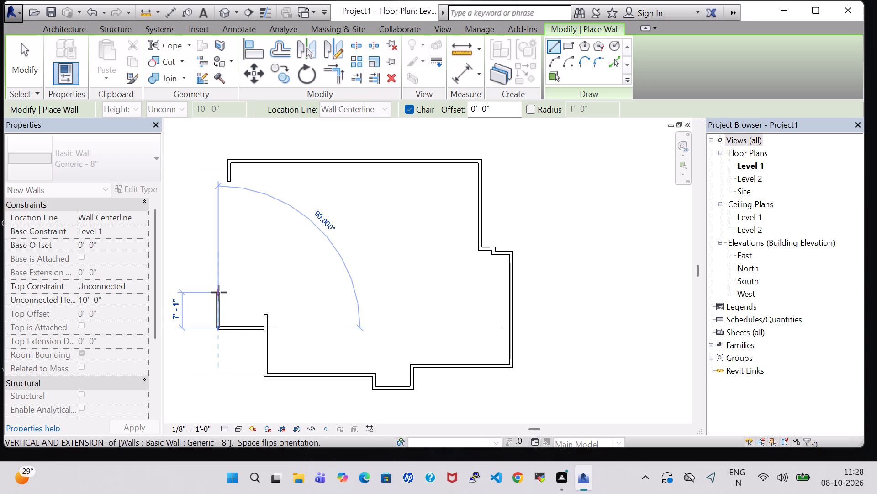
click(219, 292)
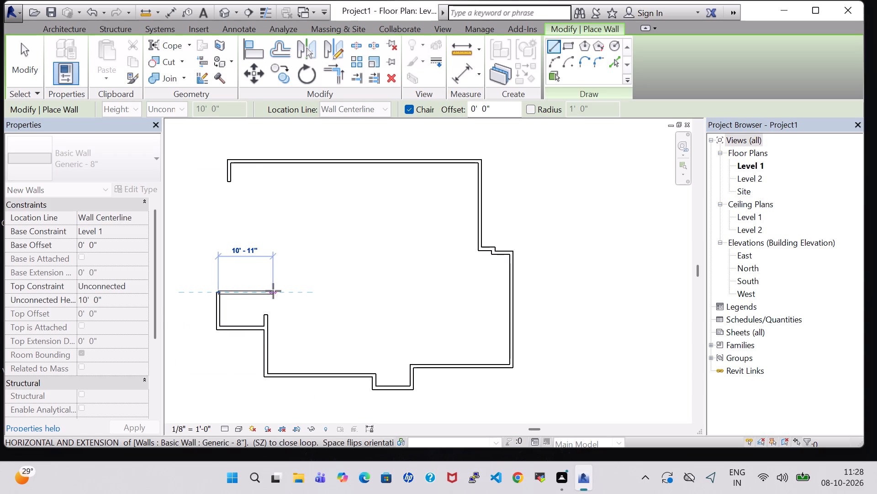
click(273, 291)
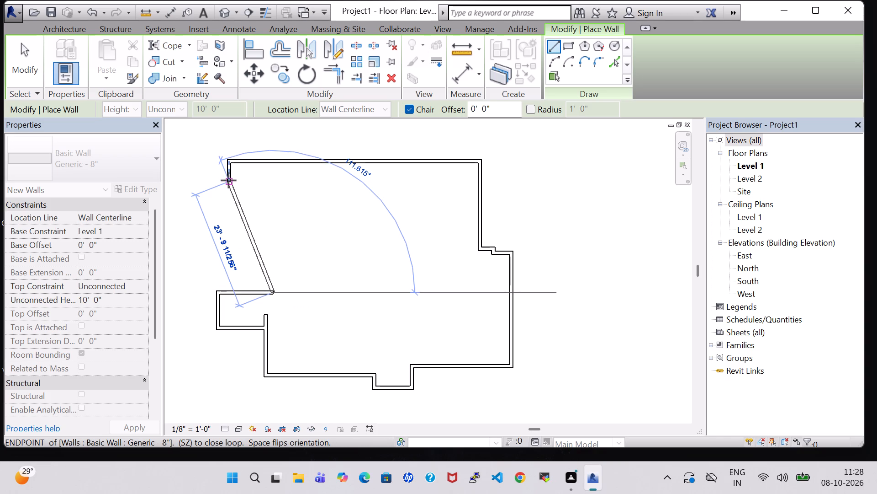
key(Escape)
Extend the upper-left wall stub straight down to meet the top wall of the left-hand projection.
click(228, 180)
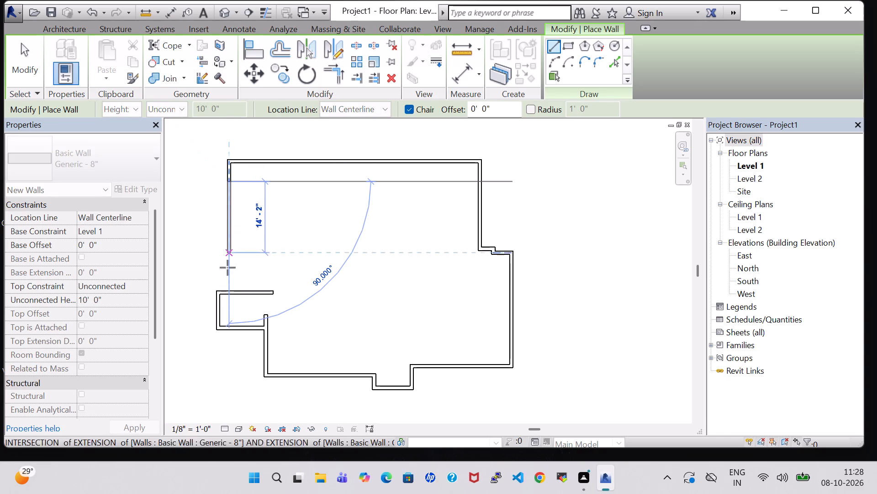
click(229, 293)
key(Escape)
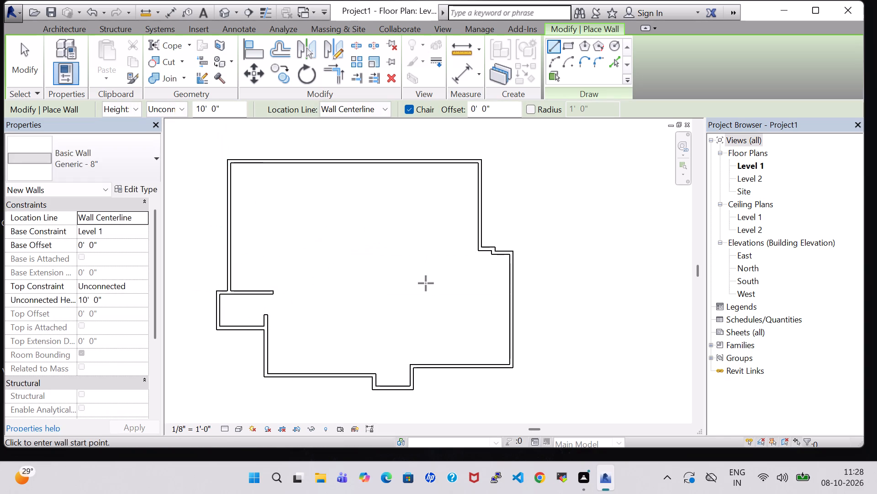
key(Escape)
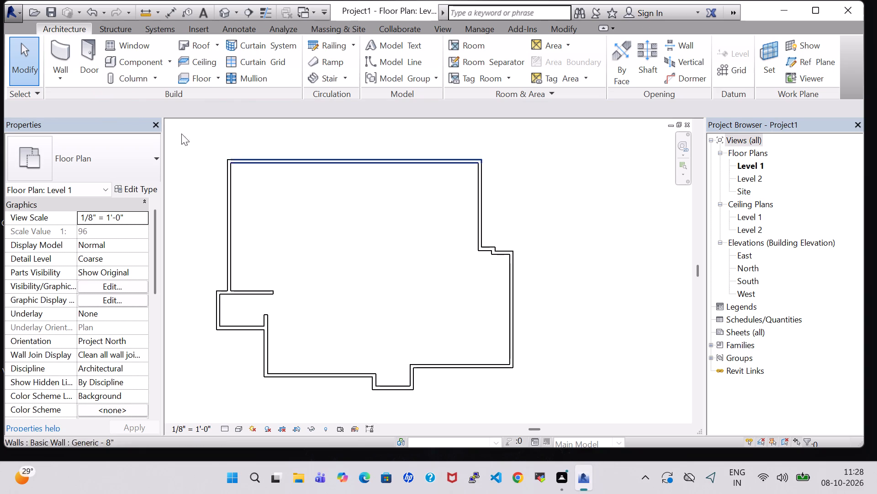
Enclose the upper-right room with interior walls about 13' 6" down from the top wall, diagonally down-right, and horizontally to the right exterior wall.
click(56, 50)
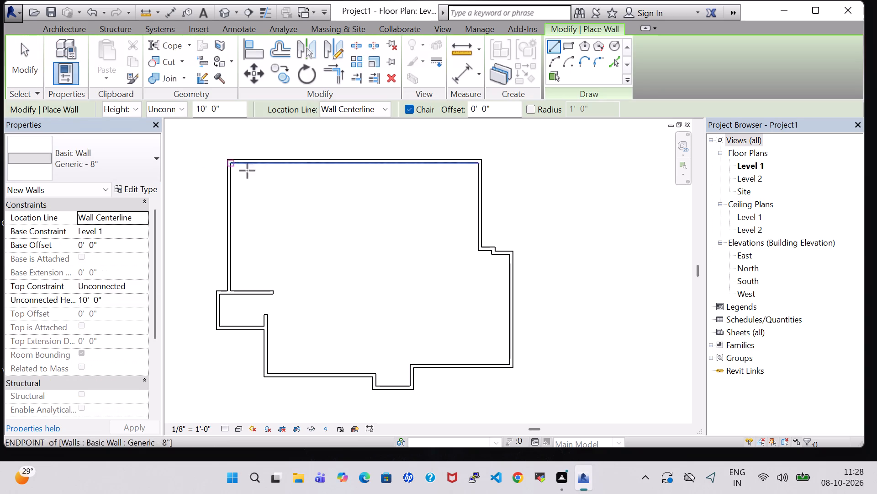
click(361, 159)
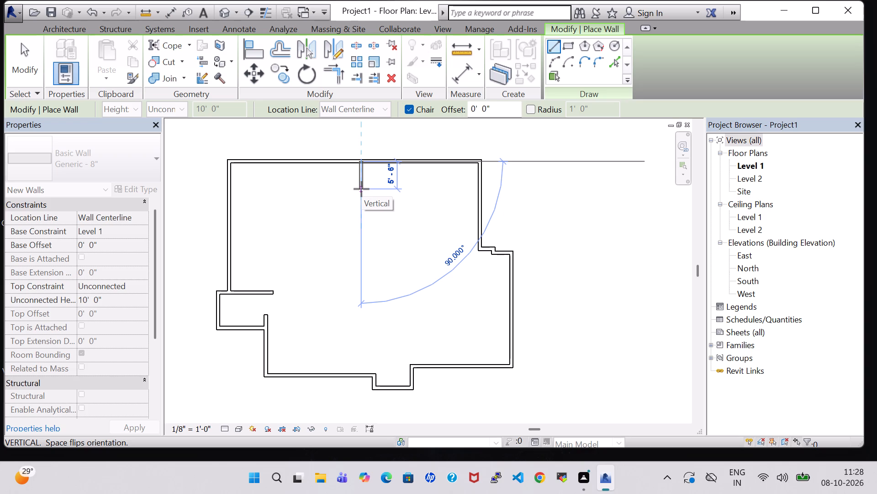
click(361, 189)
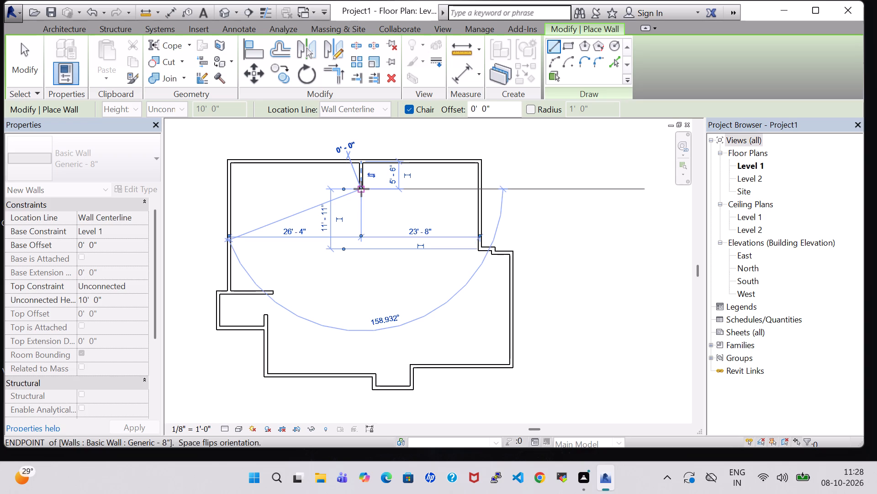
click(358, 229)
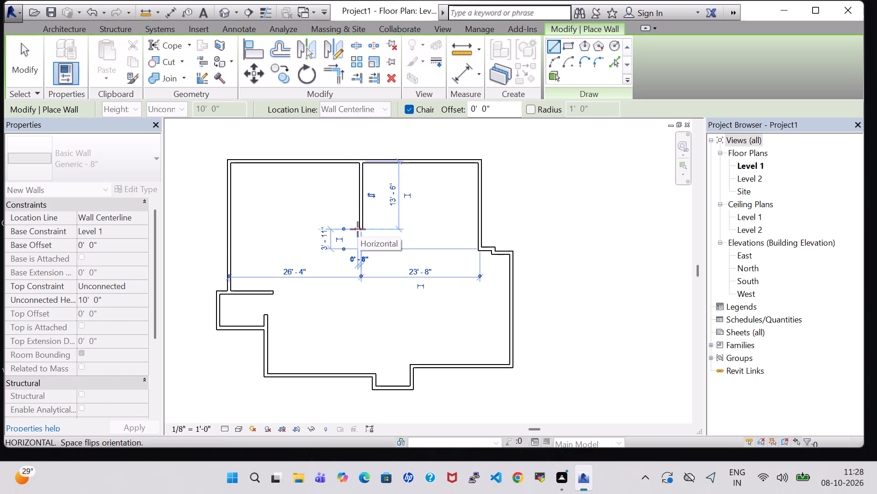
click(380, 237)
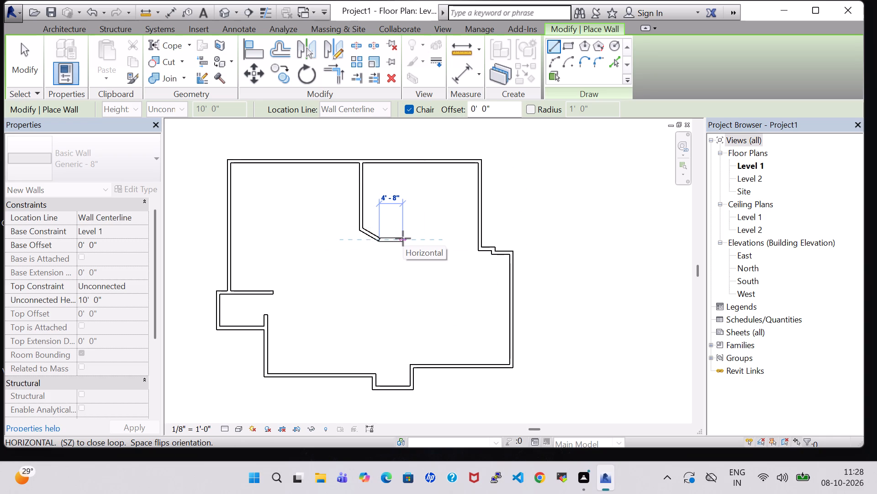
click(477, 239)
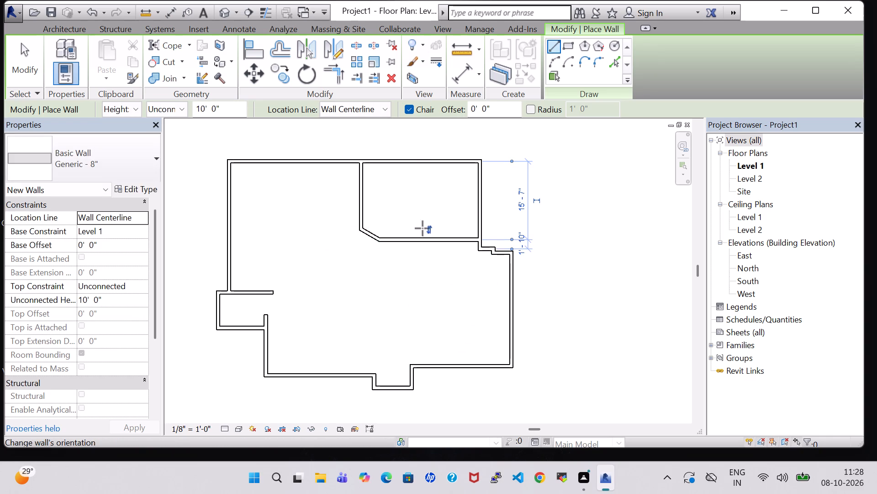
key(Escape)
key(Escape)
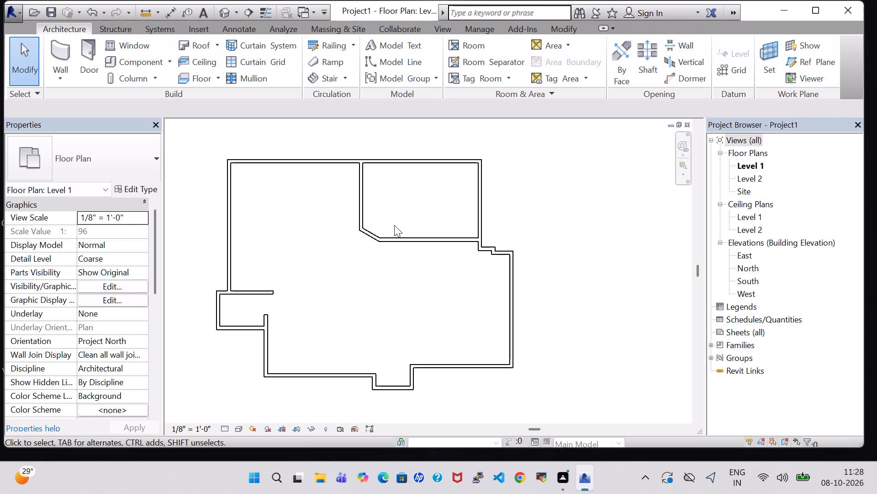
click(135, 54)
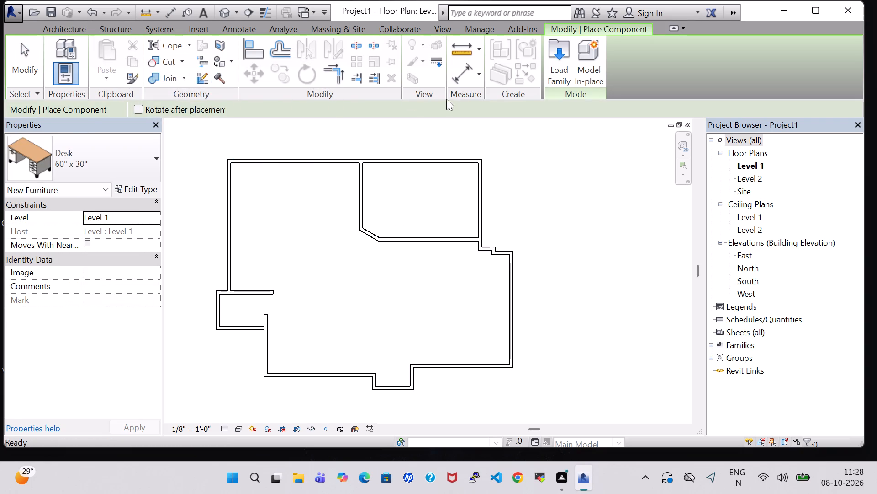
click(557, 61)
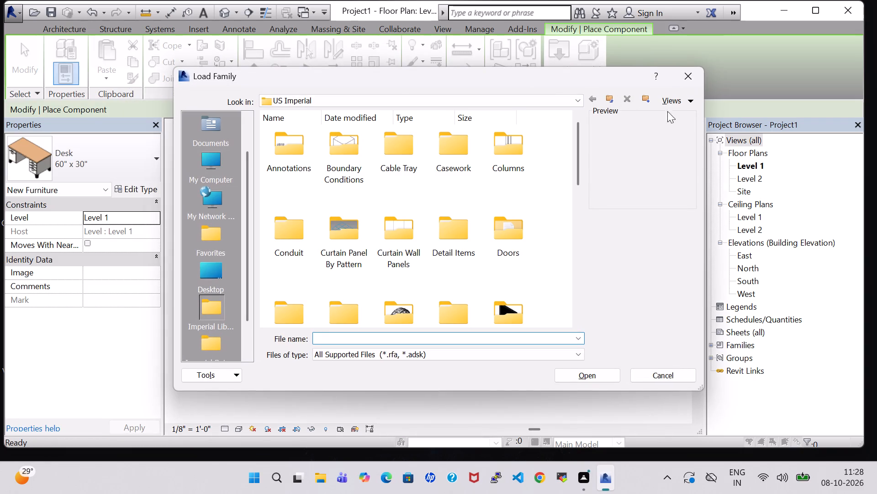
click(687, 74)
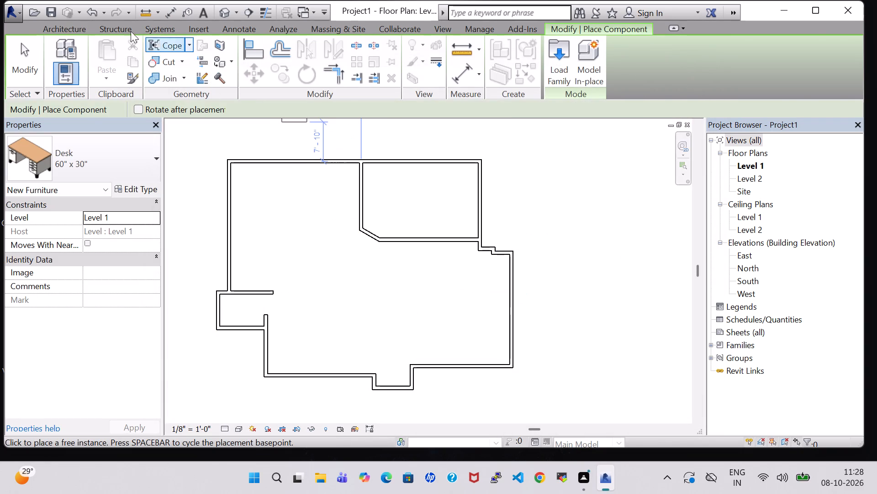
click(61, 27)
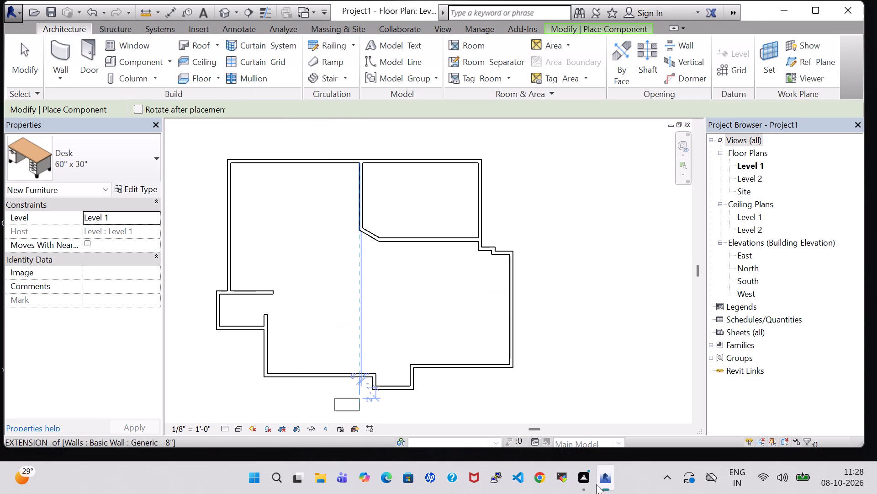
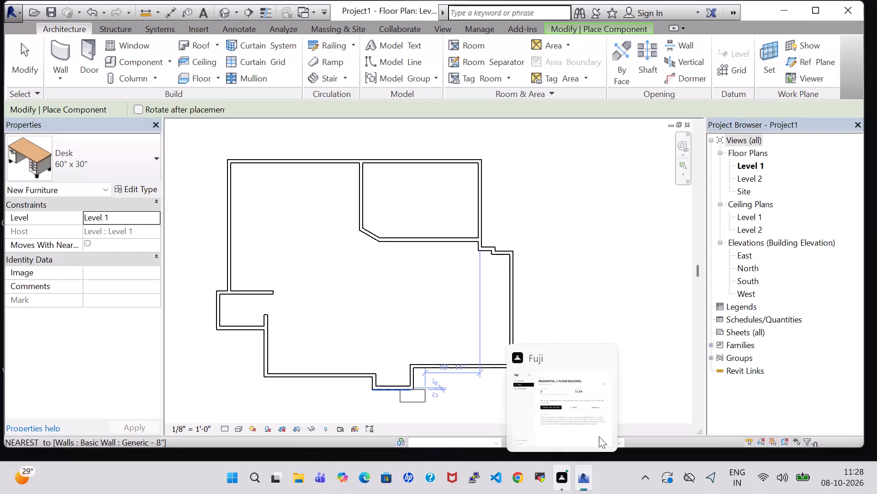
Place a Single-Flush 36" x 84" door in the top exterior wall, about 8' 11" from the left exterior wall.
key(Escape)
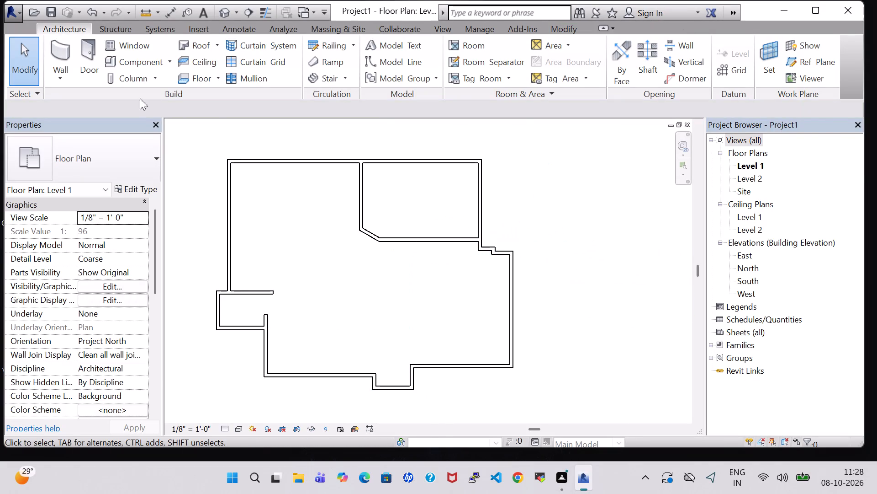
click(94, 60)
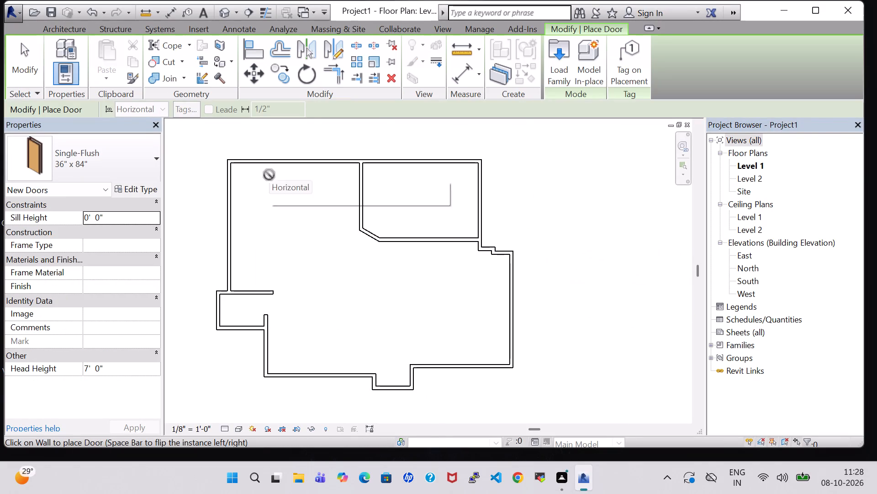
click(274, 166)
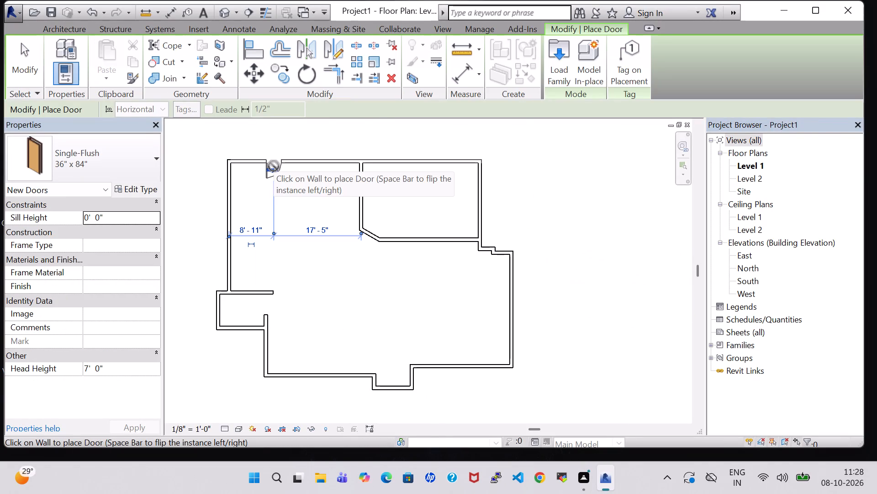
key(space)
key(space)
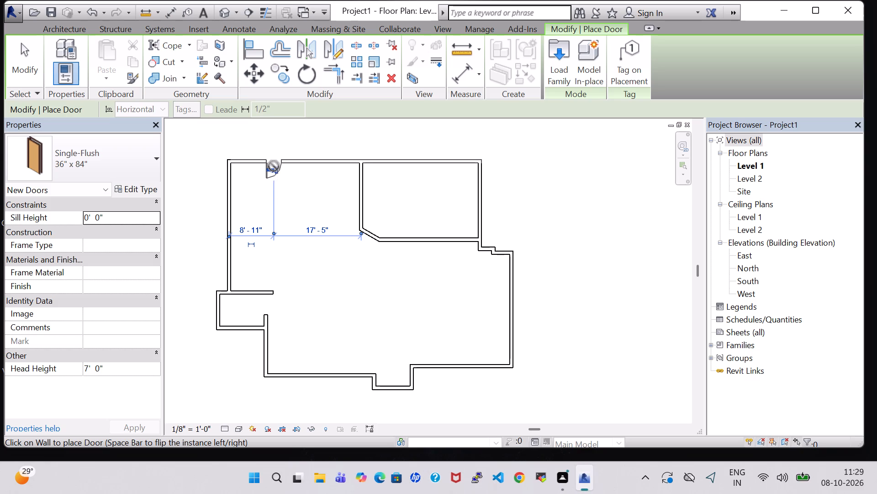
key(space)
key(Escape)
key(Escape)
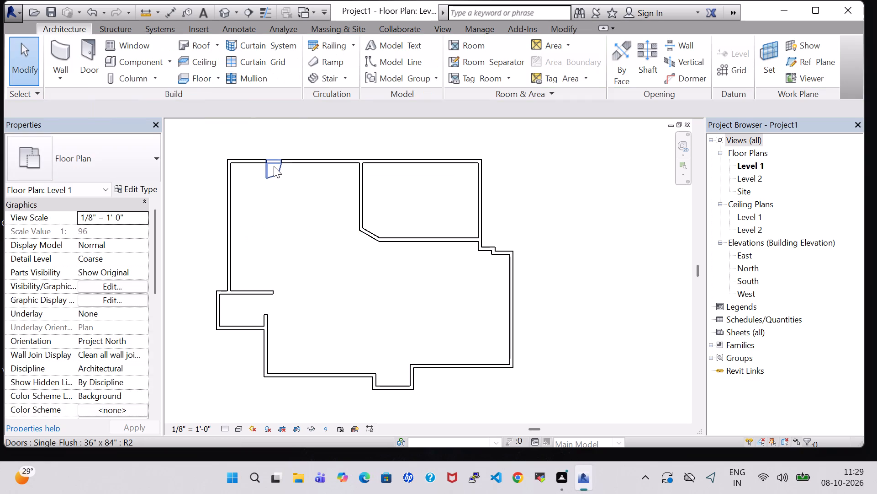
Flip the new top-wall door so it swings outward from the building with its hinge on the right side.
key(space)
key(space)
key(space)
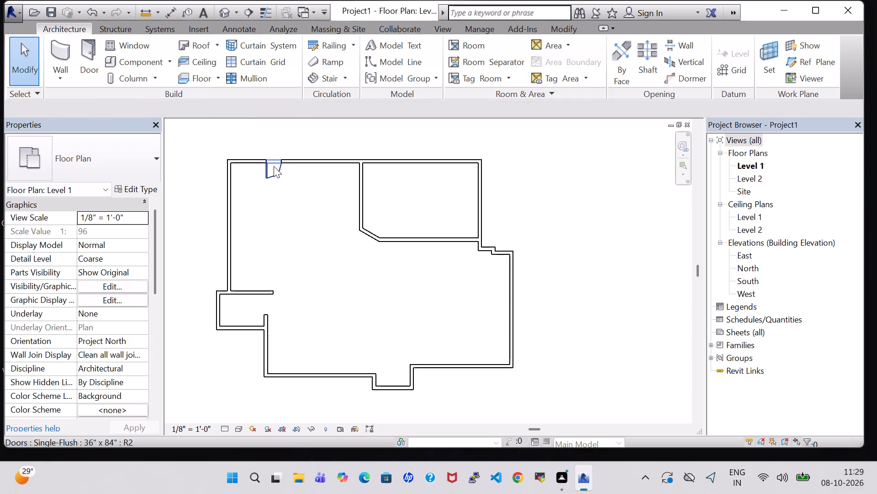
click(274, 166)
key(space)
key(space)
key(space)
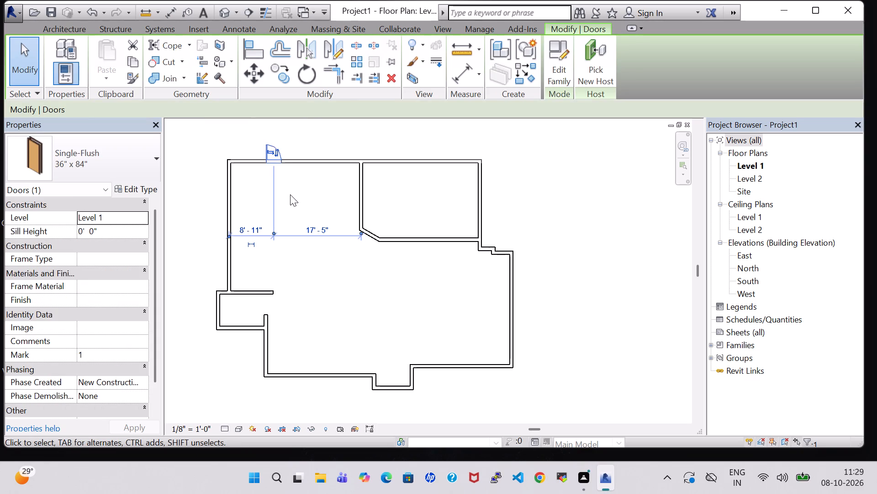
key(space)
key(space)
key(space)
key(space)
key(space)
key(space)
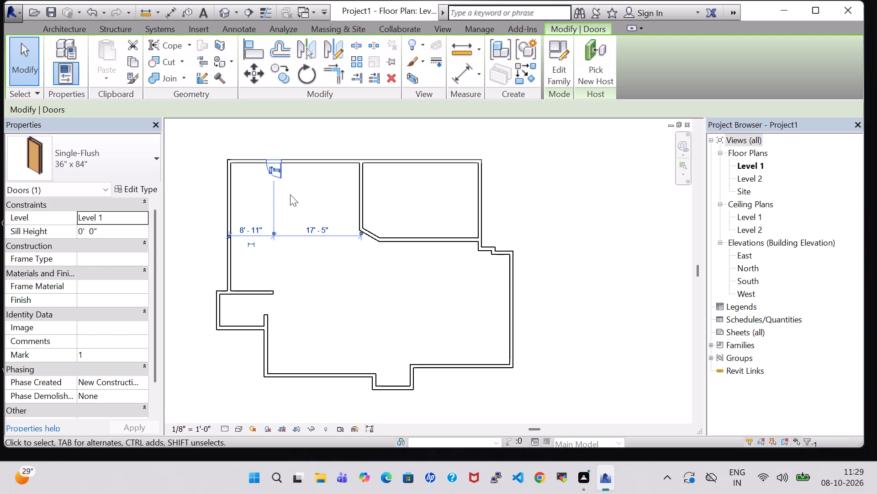
key(space)
key(space)
key(space)
key(space)
key(space)
key(space)
key(space)
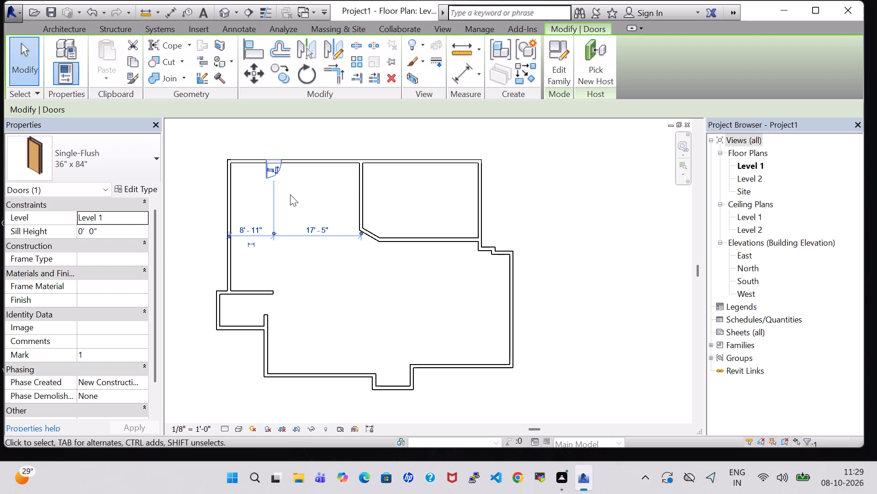
key(space)
key(space)
key(space)
key(space)
key(space)
key(space)
key(space)
key(space)
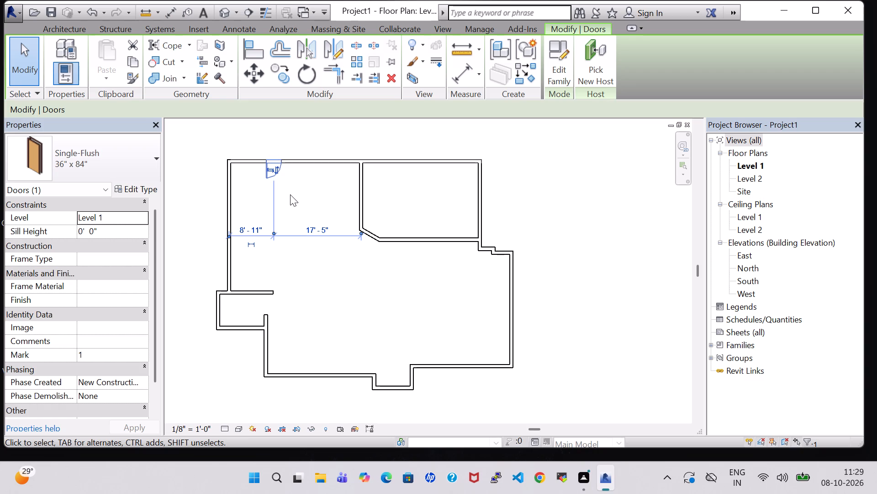
key(space)
key(space)
key(space)
key(space)
key(space)
key(space)
key(space)
key(space)
key(space)
key(space)
key(space)
key(space)
key(space)
key(space)
key(space)
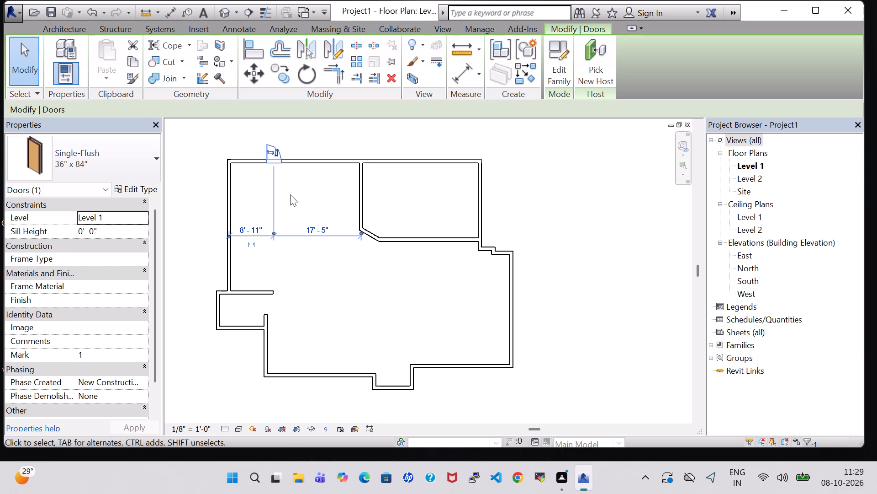
key(space)
key(space)
key(space)
key(space)
key(space)
key(space)
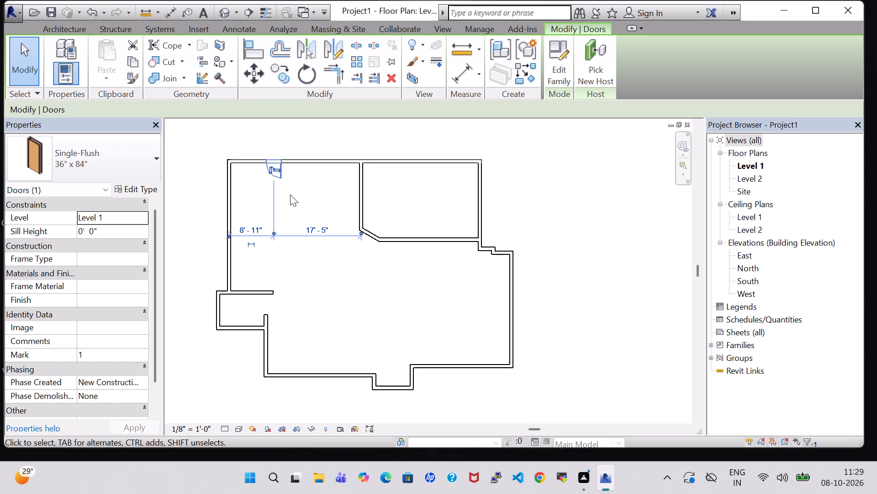
key(space)
key(space)
key(space)
key(space)
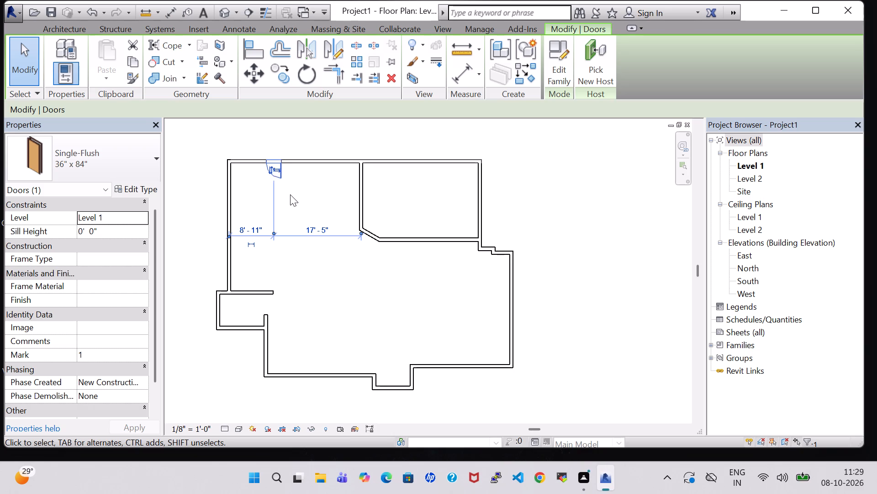
key(space)
key(space)
key(space)
key(space)
key(space)
key(space)
key(space)
key(space)
key(space)
key(space)
key(space)
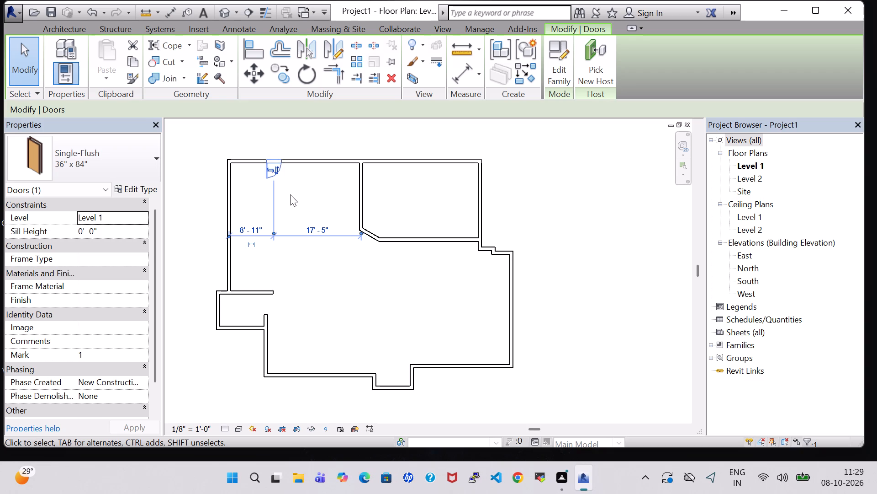
key(space)
key(space)
key(space)
key(space)
key(space)
key(space)
key(space)
key(space)
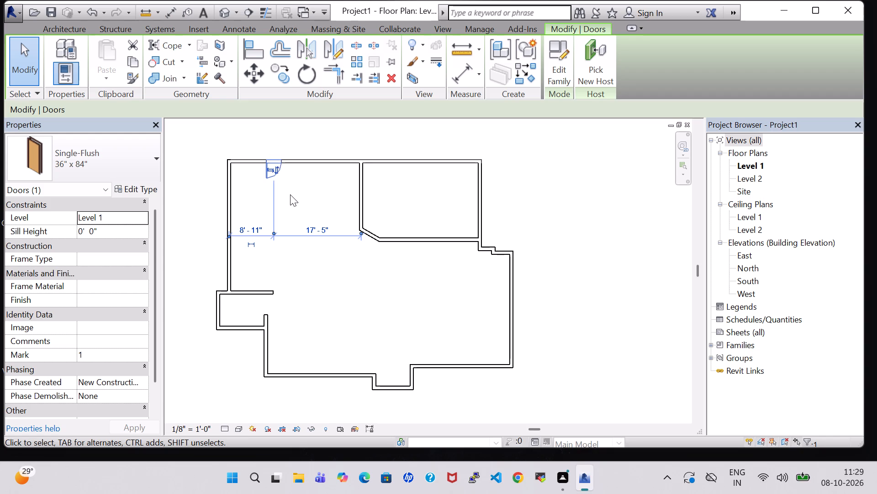
key(space)
key(space)
key(space)
key(space)
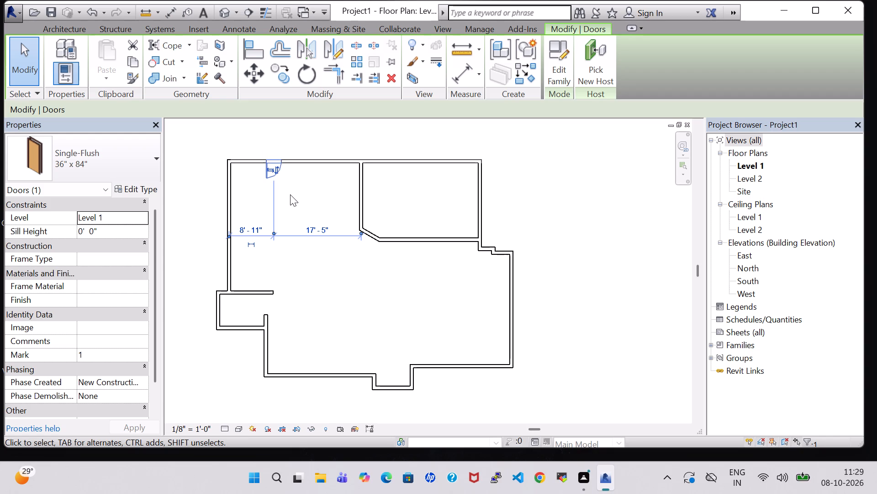
key(space)
key(space)
key(space)
key(space)
key(space)
key(space)
key(space)
key(space)
key(space)
key(space)
key(space)
key(space)
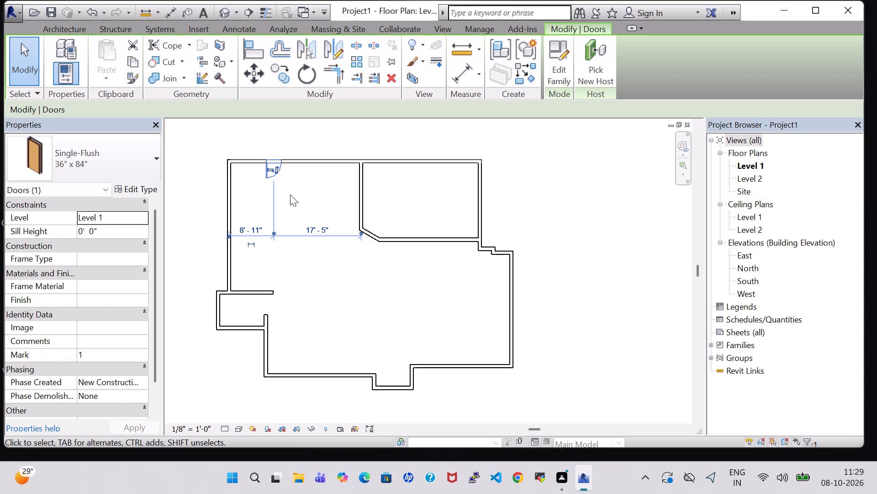
key(space)
key(space)
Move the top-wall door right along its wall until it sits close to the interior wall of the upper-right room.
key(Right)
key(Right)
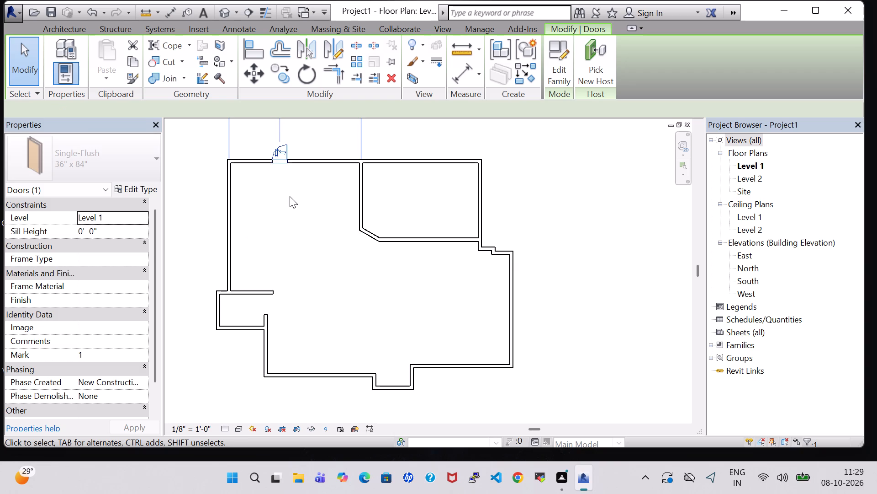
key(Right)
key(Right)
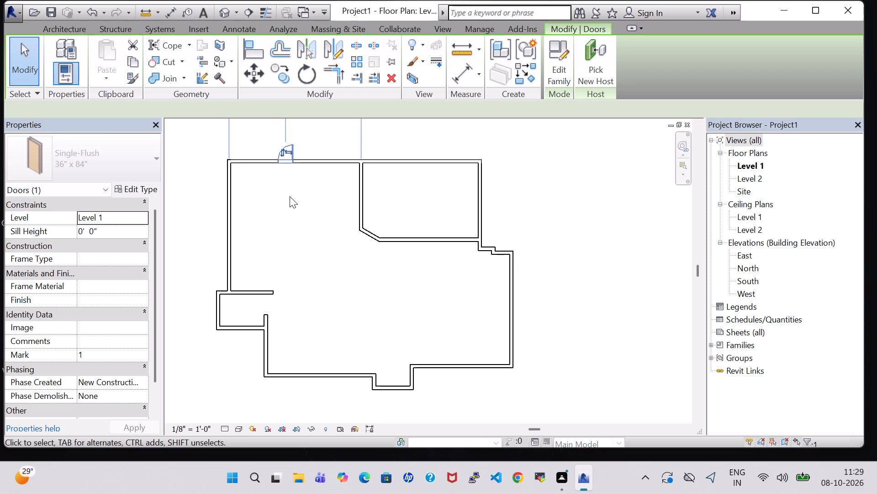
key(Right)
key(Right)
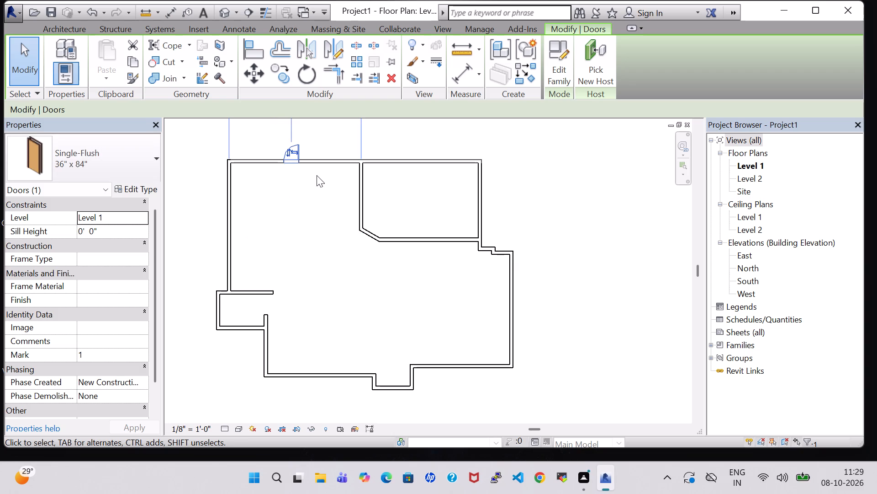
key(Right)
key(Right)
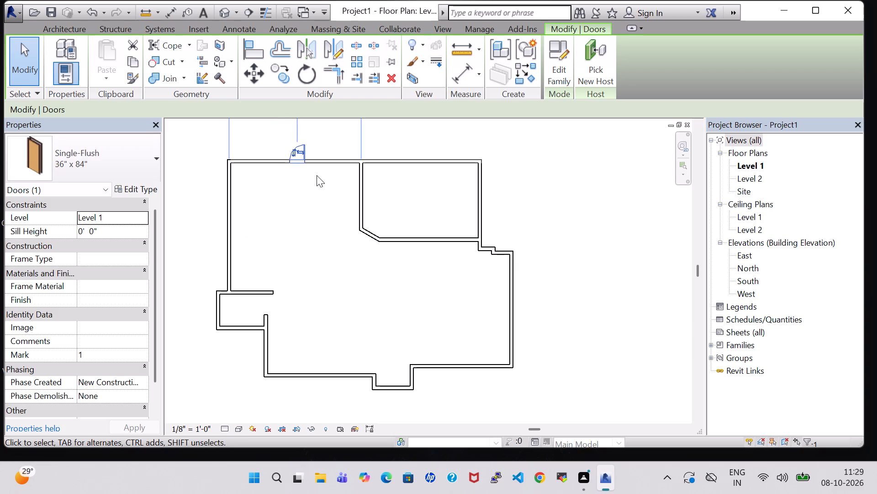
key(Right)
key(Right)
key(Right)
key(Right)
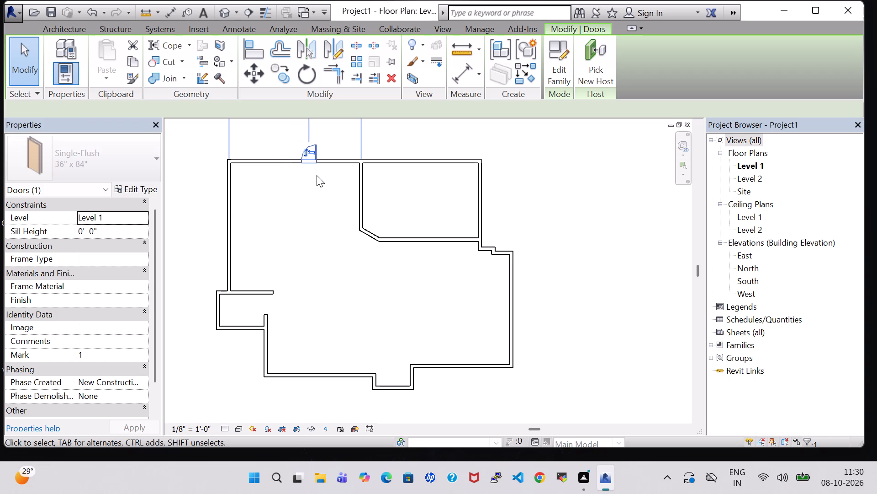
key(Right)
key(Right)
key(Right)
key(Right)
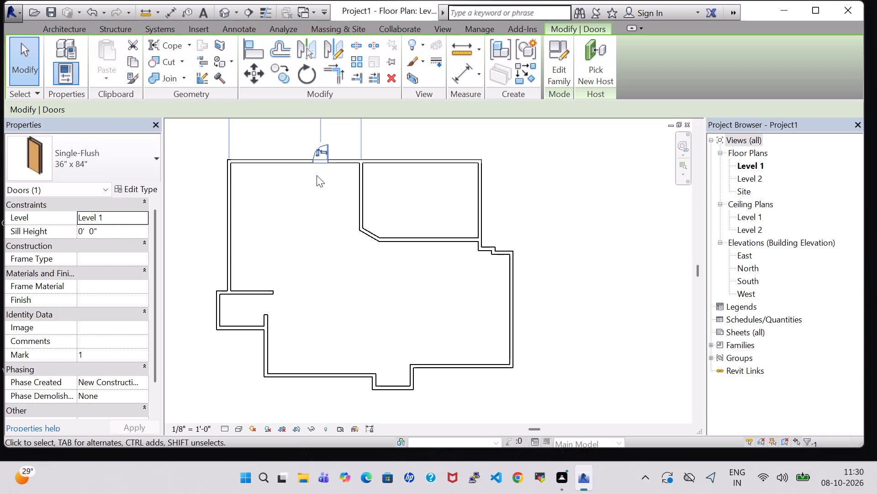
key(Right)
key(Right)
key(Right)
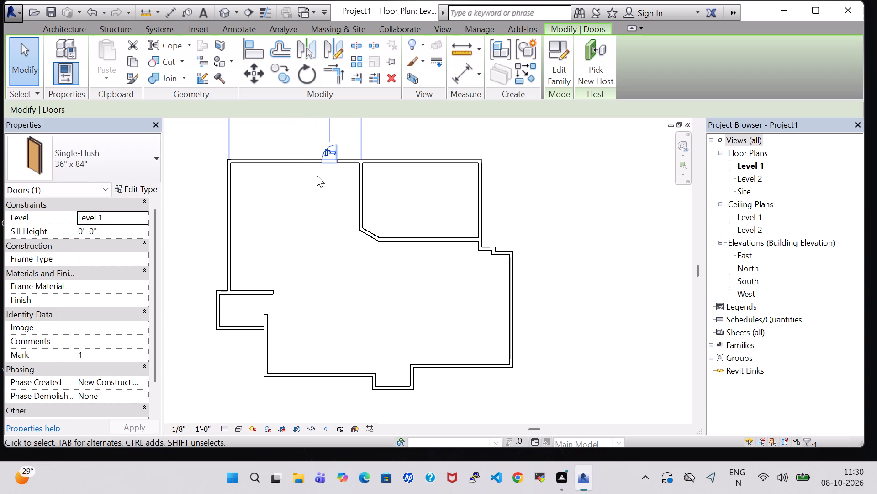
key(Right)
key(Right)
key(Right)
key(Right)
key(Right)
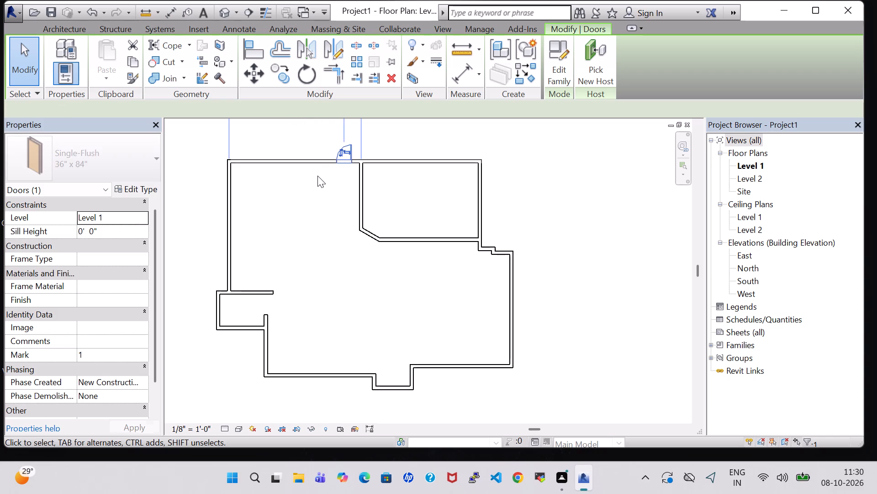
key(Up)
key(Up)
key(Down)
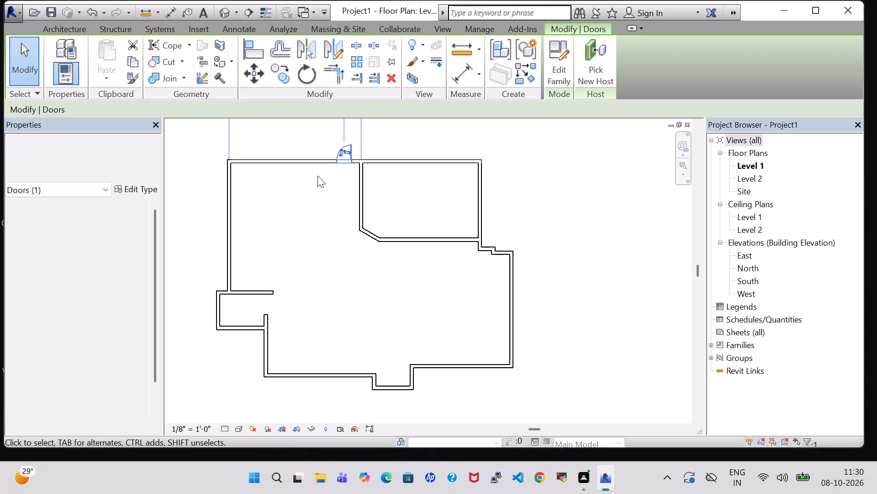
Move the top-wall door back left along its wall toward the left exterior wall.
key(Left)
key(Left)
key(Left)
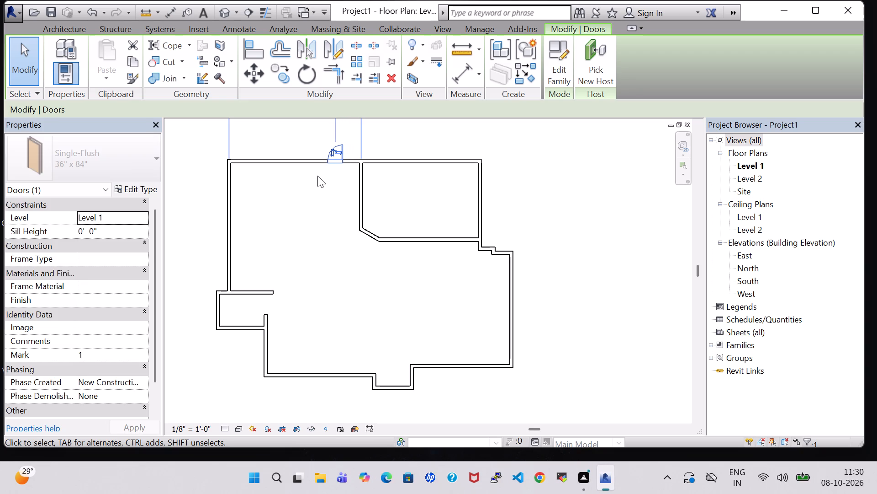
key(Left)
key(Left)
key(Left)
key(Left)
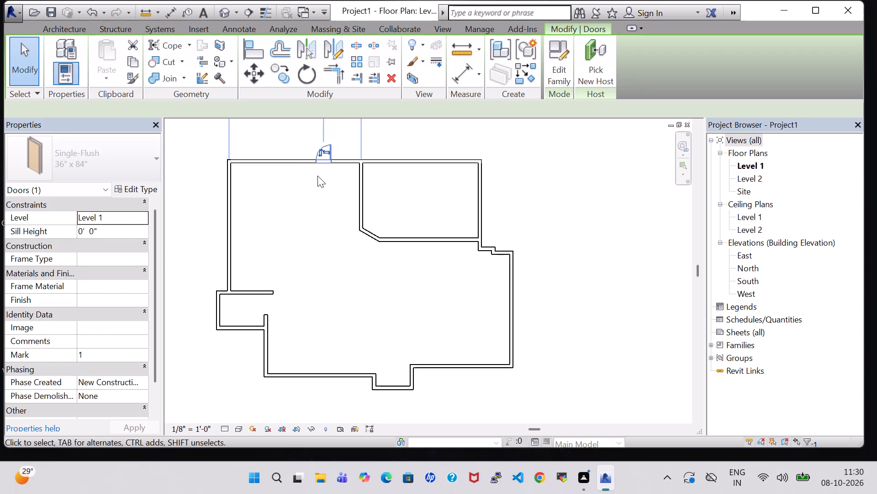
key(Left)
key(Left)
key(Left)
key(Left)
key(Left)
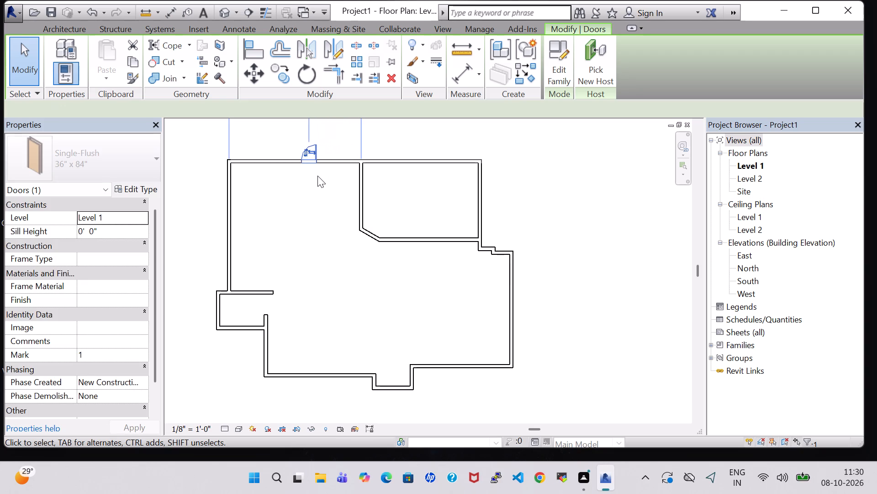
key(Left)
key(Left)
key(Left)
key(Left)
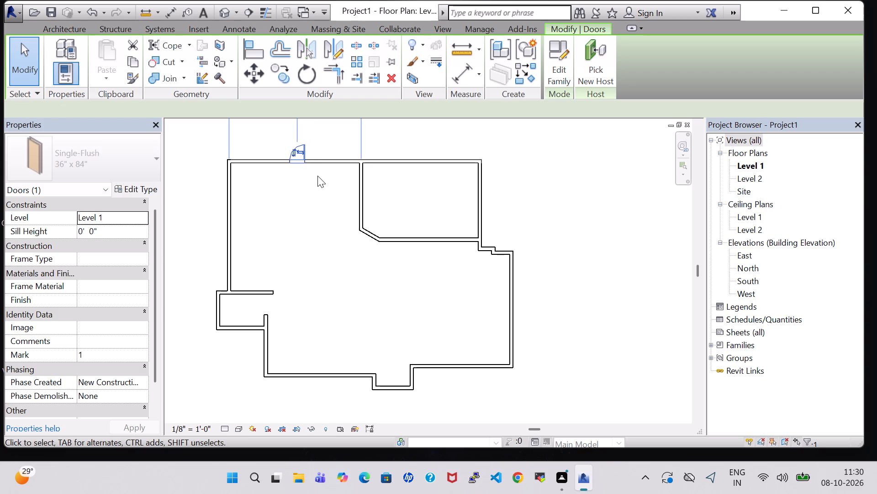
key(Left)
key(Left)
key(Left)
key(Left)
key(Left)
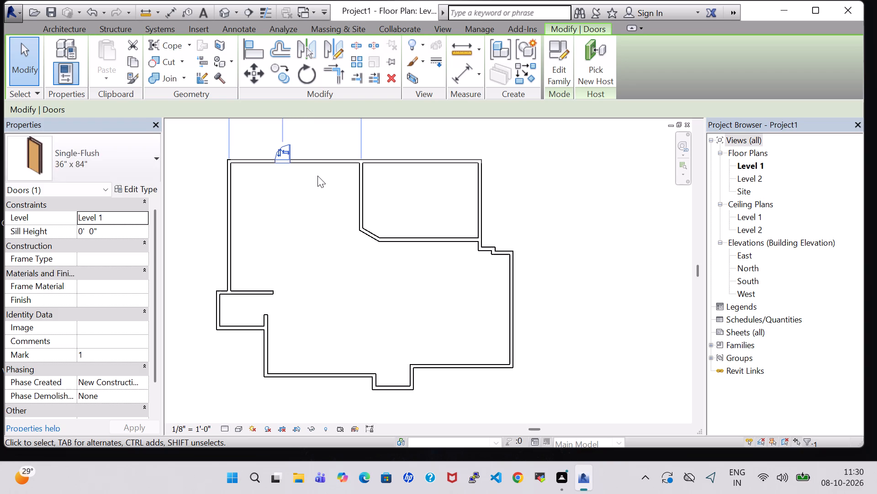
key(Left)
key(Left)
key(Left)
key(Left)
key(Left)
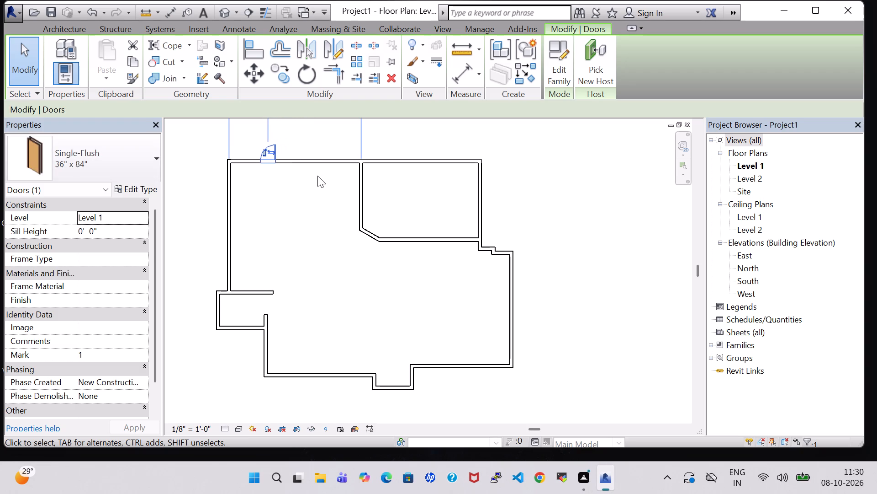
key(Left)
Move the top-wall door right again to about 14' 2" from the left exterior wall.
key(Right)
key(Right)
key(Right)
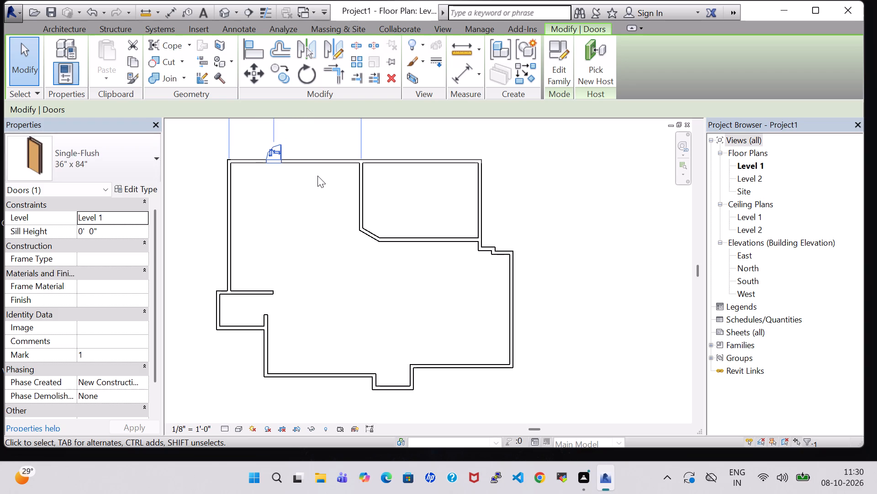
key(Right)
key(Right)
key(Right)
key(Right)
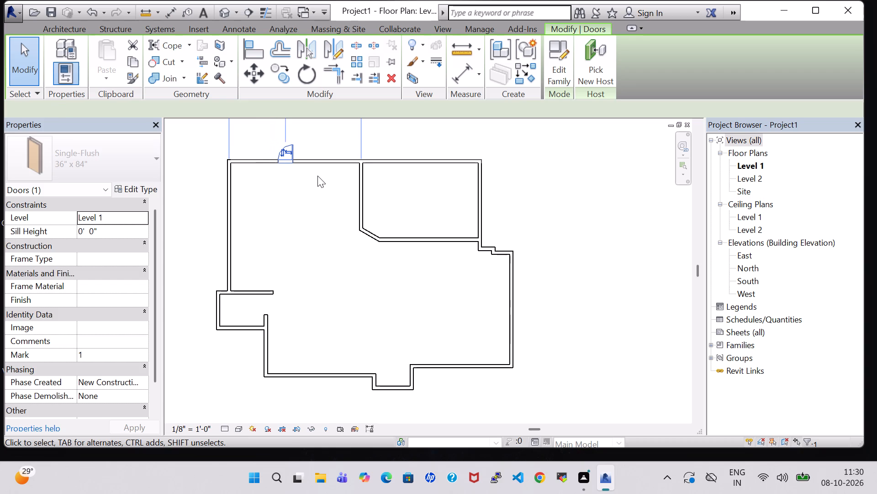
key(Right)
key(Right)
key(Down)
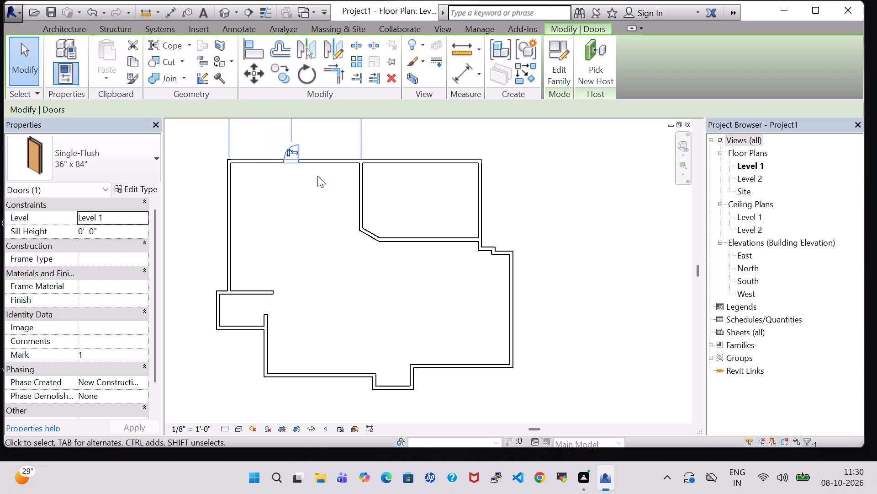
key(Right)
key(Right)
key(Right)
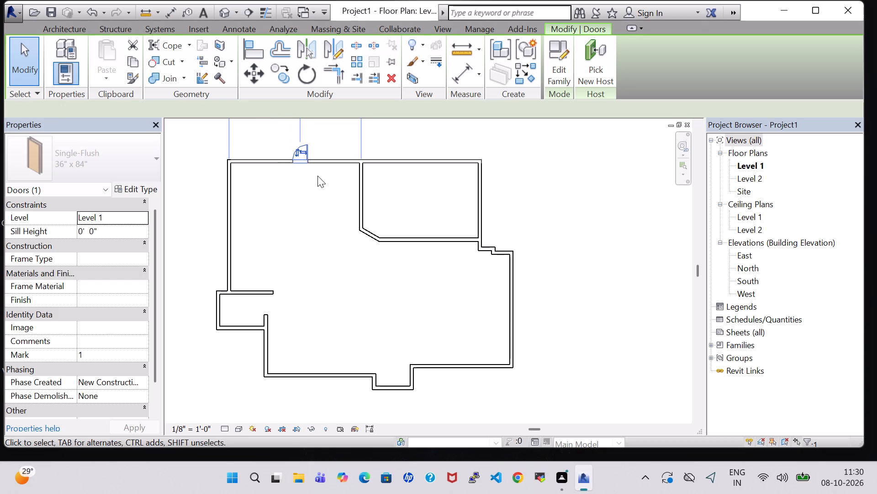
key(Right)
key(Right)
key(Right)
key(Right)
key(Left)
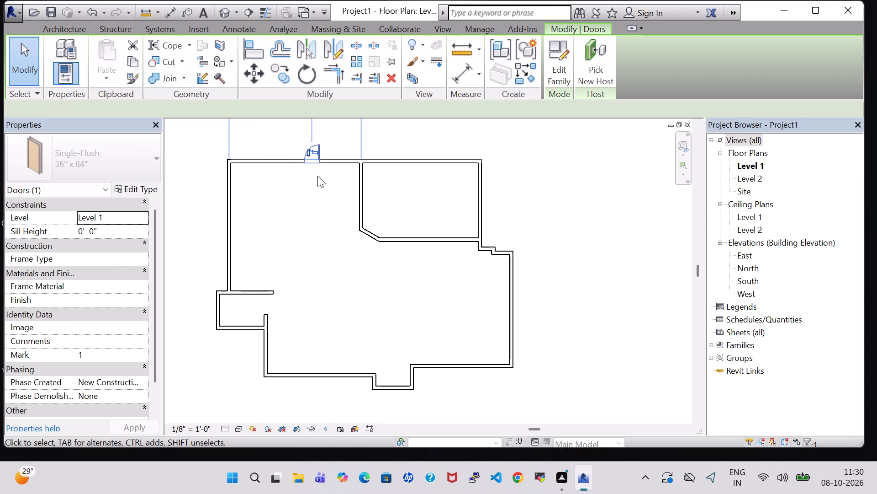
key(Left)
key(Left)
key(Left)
Flip the top-wall door so it swings into the building with its hinge on the right side.
key(space)
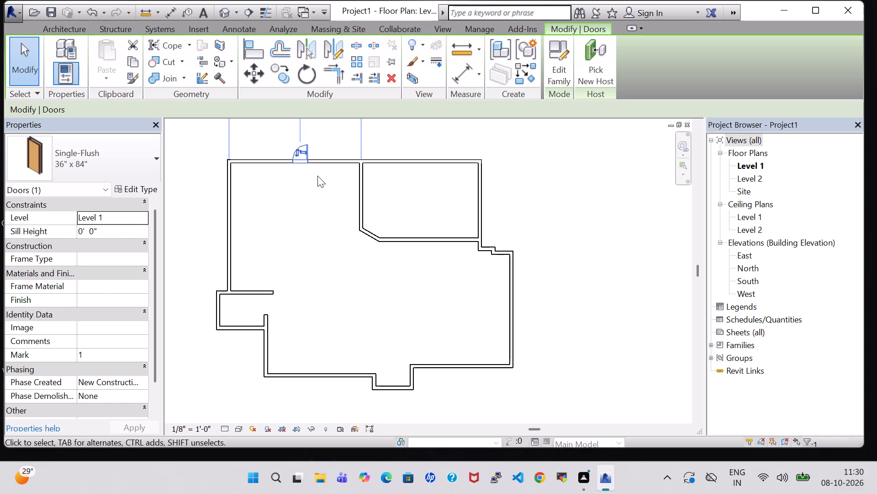
key(space)
key(space)
key(space)
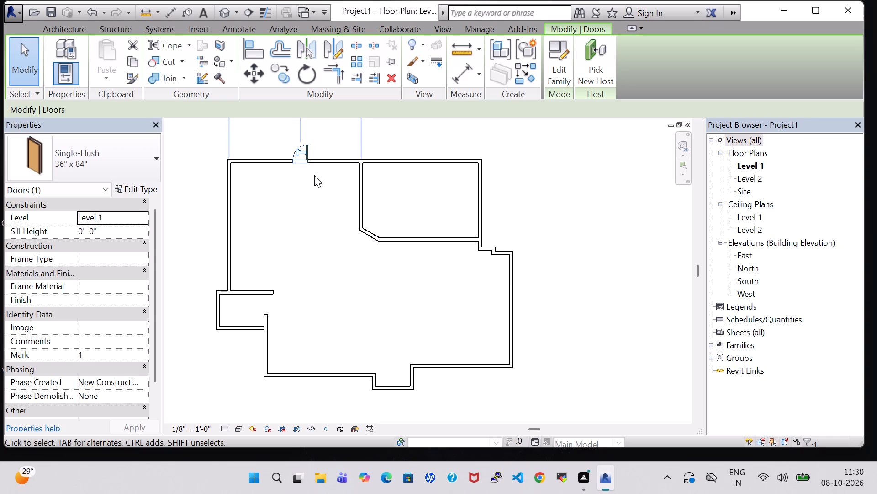
key(space)
key(space)
key(space)
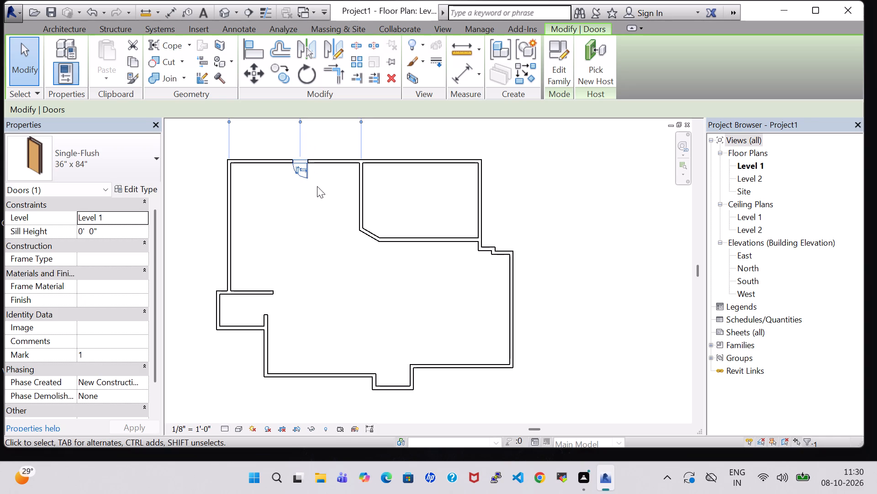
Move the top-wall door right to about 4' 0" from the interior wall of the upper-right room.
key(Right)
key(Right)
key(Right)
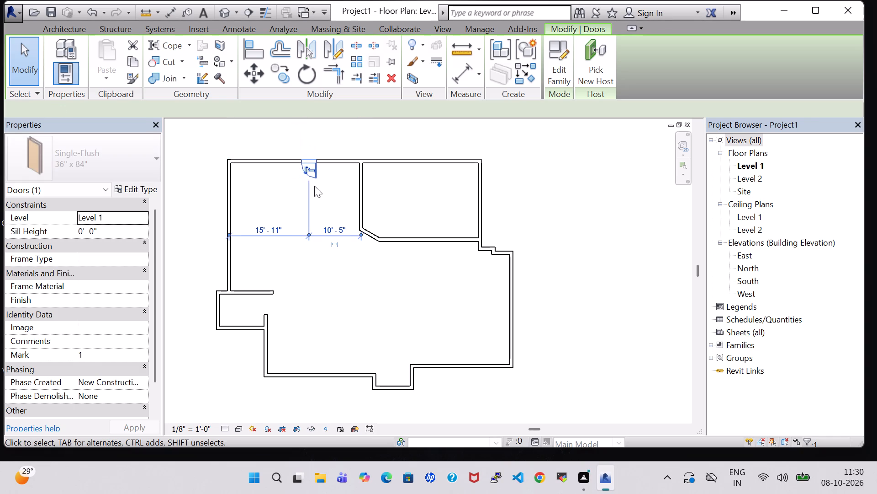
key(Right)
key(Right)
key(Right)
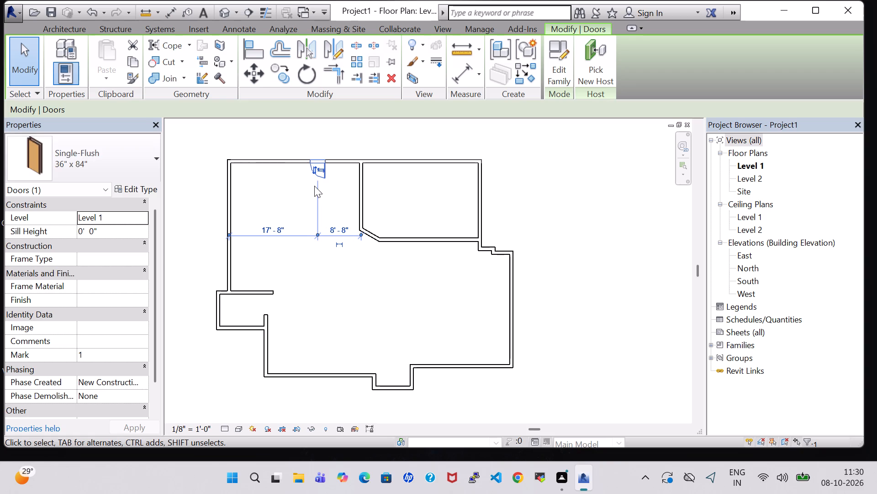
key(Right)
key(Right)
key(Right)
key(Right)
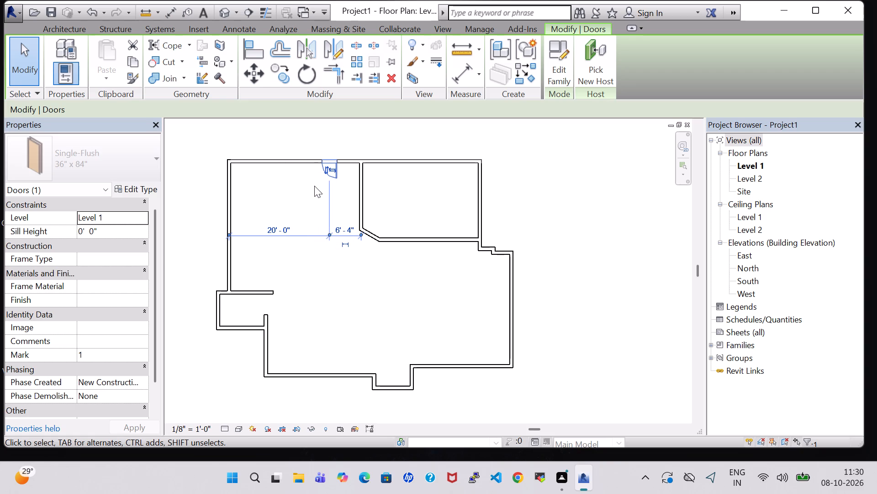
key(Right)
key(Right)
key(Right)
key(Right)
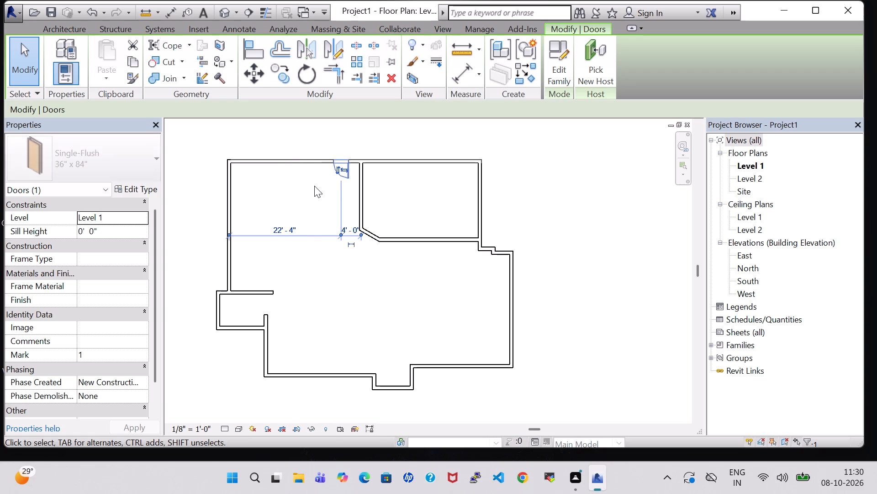
Move the top-wall door left along its wall to about 8' 4" from the left exterior wall.
key(Left)
key(Left)
key(Left)
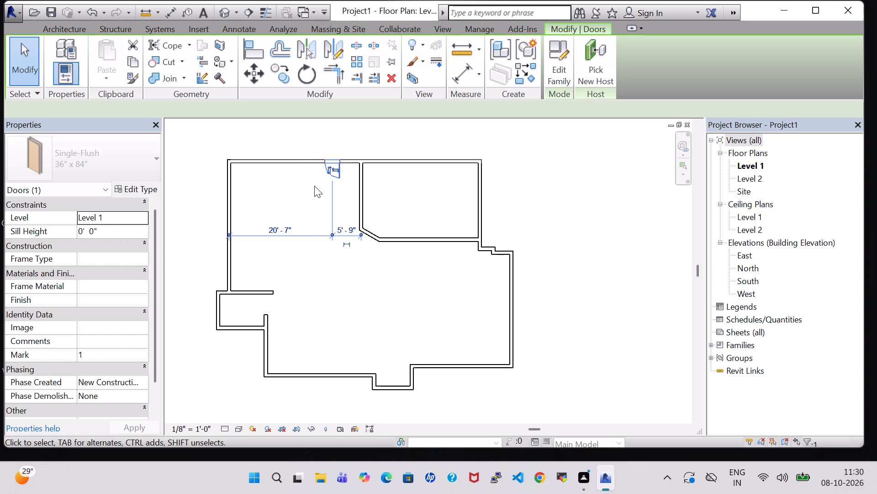
key(Left)
key(Left)
key(Left)
key(Left)
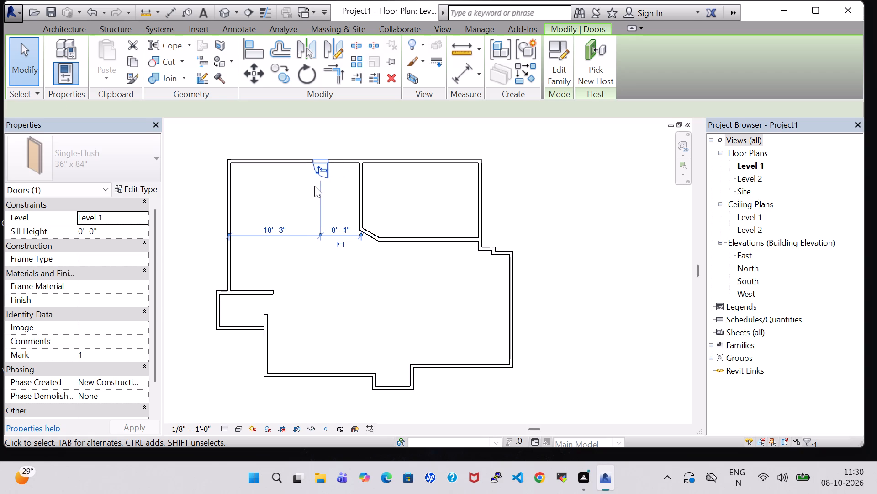
key(Left)
key(Left)
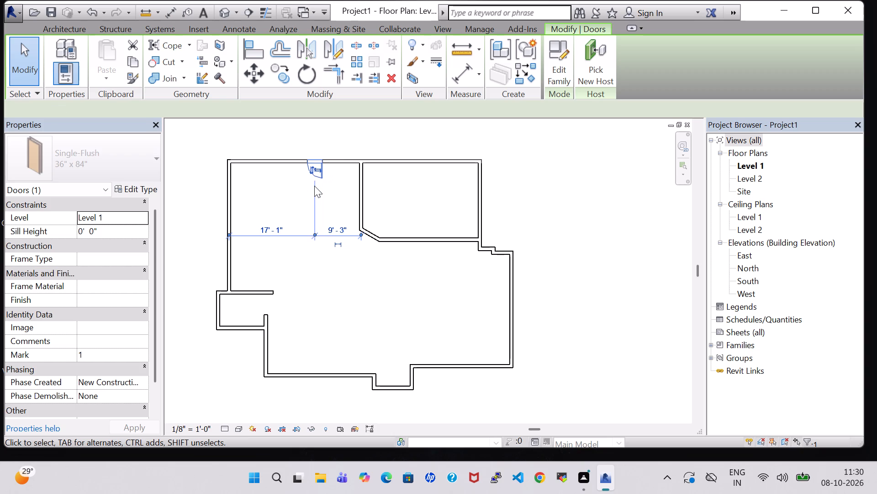
key(Left)
key(Left)
key(Left)
key(Left)
key(Left)
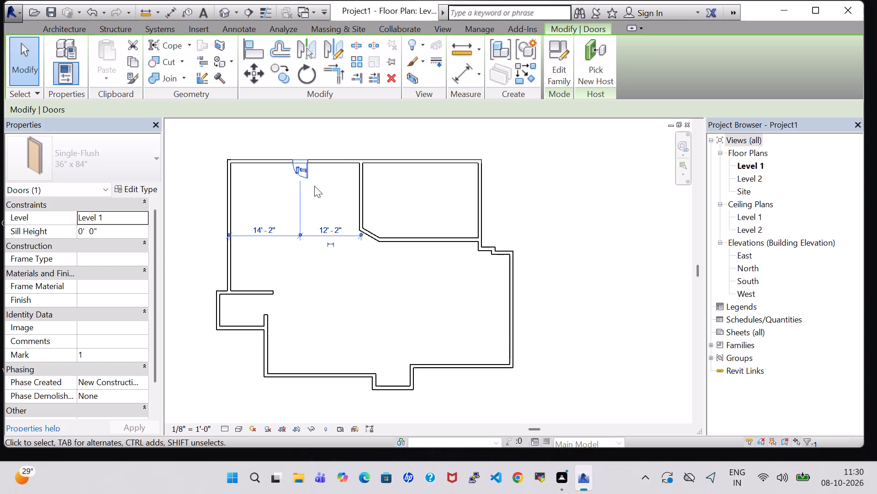
key(Left)
key(Left)
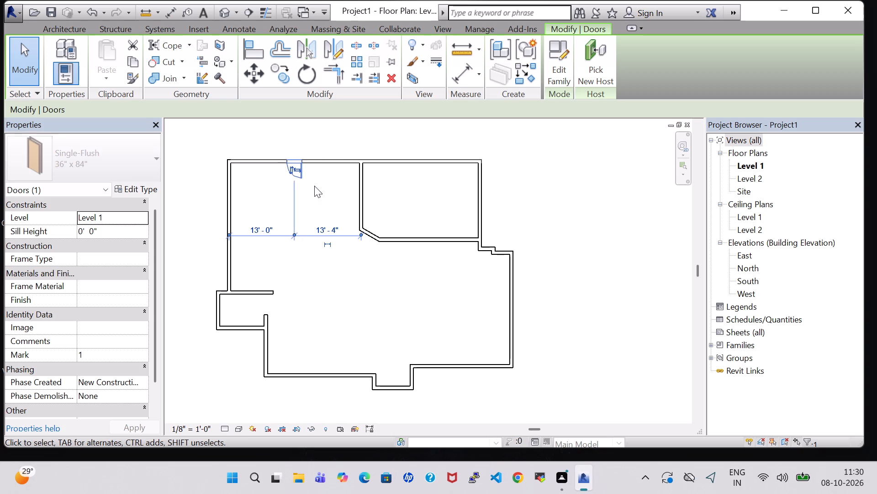
key(Left)
key(Left)
key(Left)
key(Left)
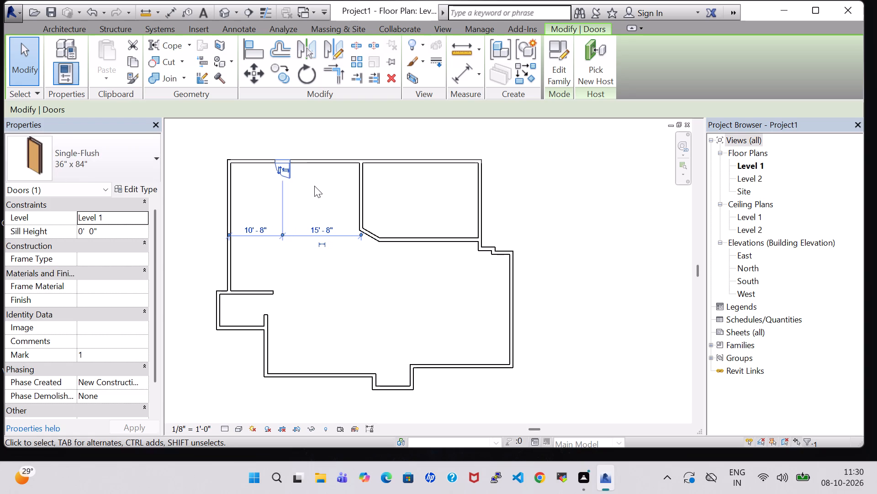
key(Left)
key(Left)
key(Left)
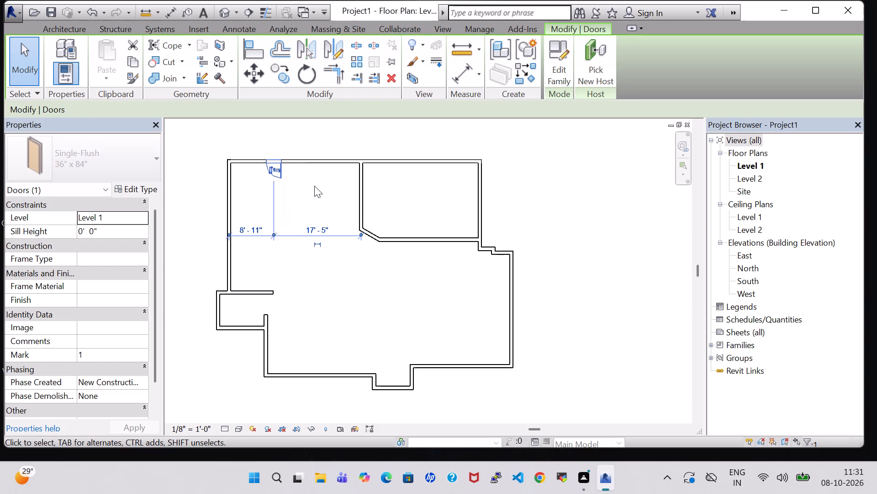
key(Left)
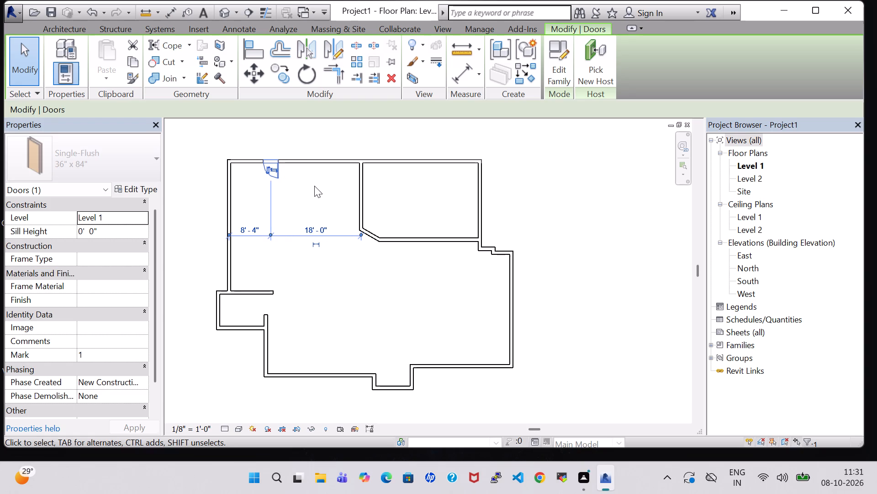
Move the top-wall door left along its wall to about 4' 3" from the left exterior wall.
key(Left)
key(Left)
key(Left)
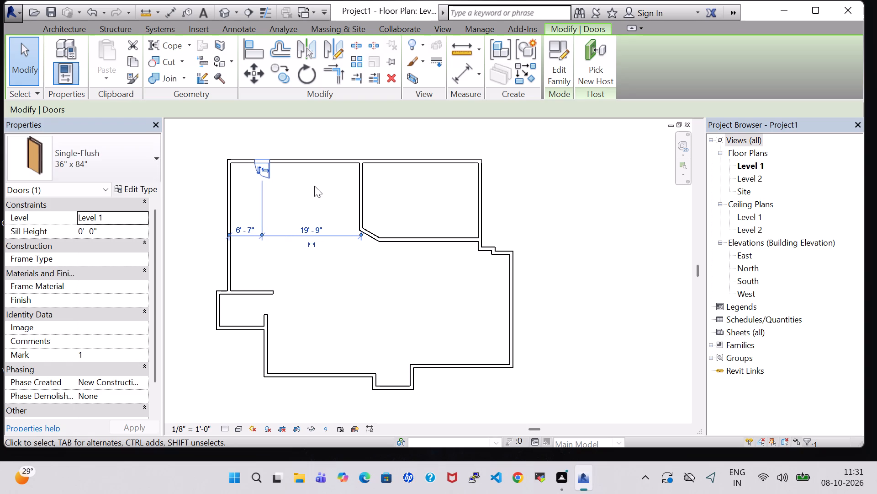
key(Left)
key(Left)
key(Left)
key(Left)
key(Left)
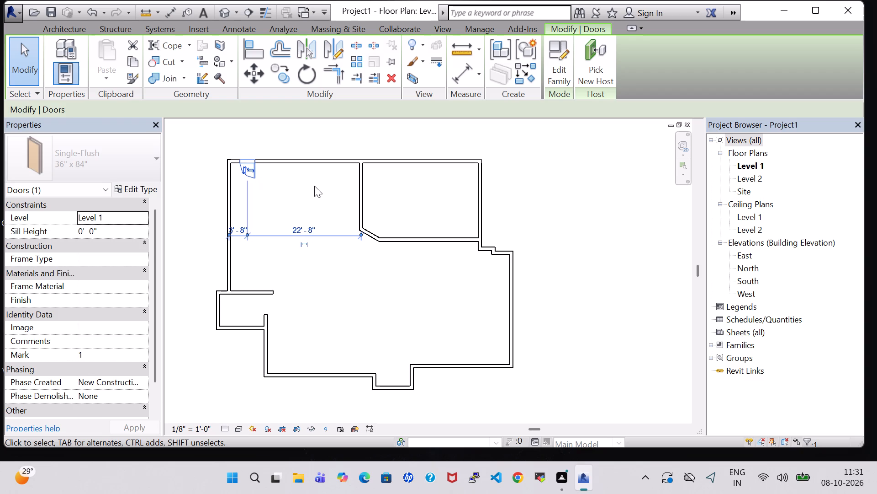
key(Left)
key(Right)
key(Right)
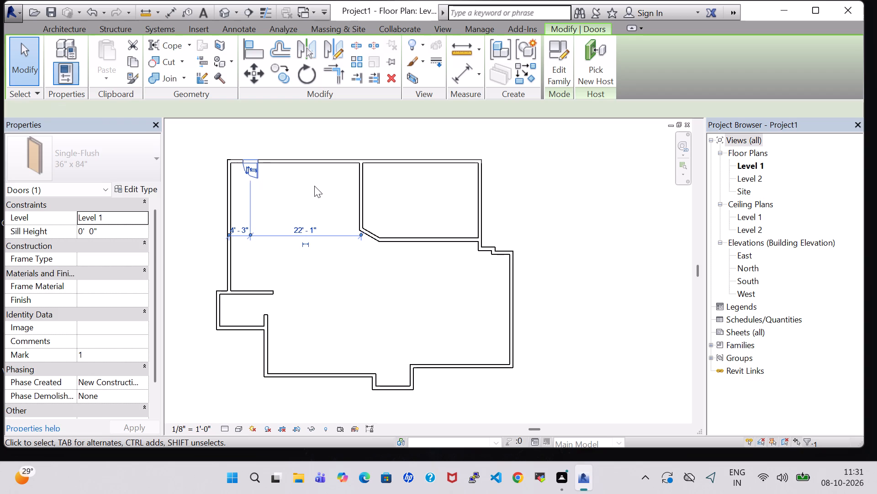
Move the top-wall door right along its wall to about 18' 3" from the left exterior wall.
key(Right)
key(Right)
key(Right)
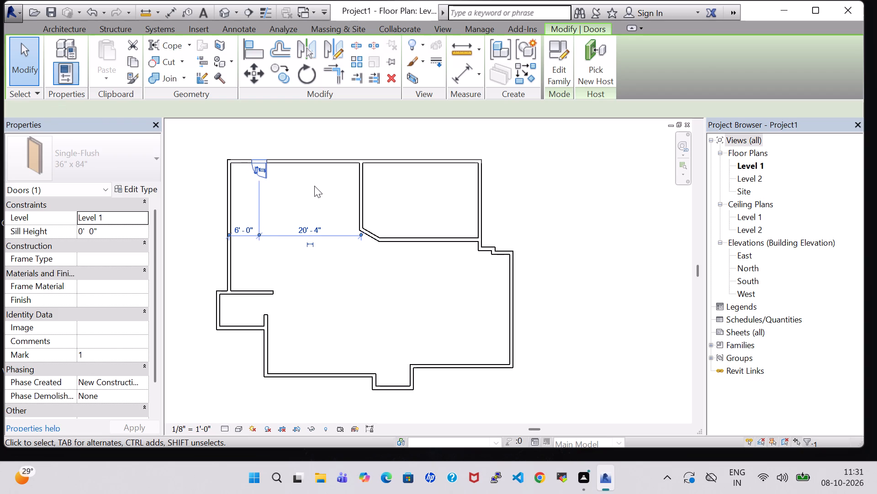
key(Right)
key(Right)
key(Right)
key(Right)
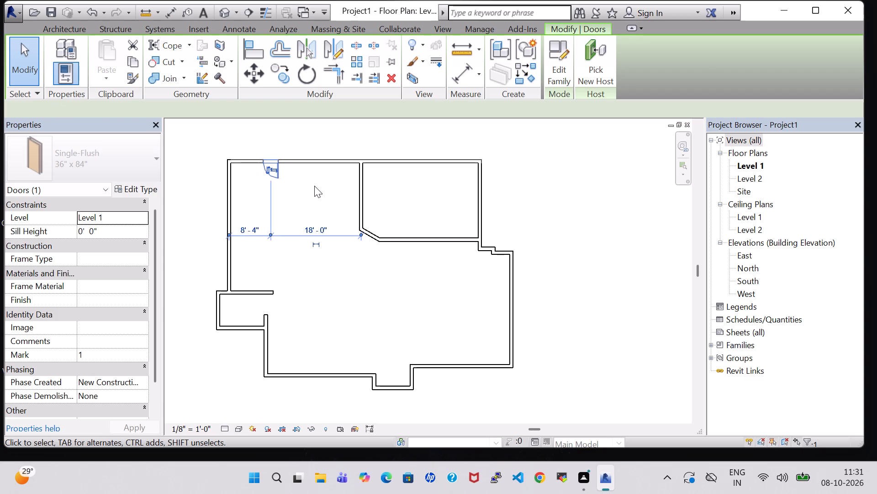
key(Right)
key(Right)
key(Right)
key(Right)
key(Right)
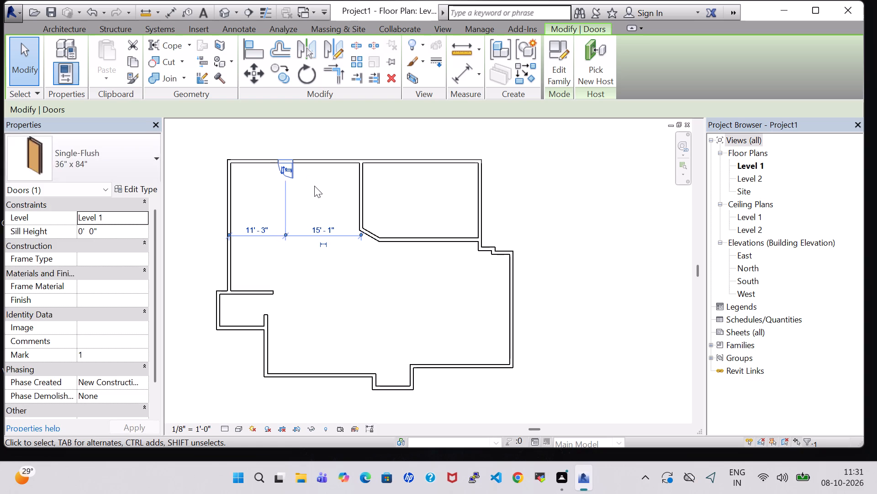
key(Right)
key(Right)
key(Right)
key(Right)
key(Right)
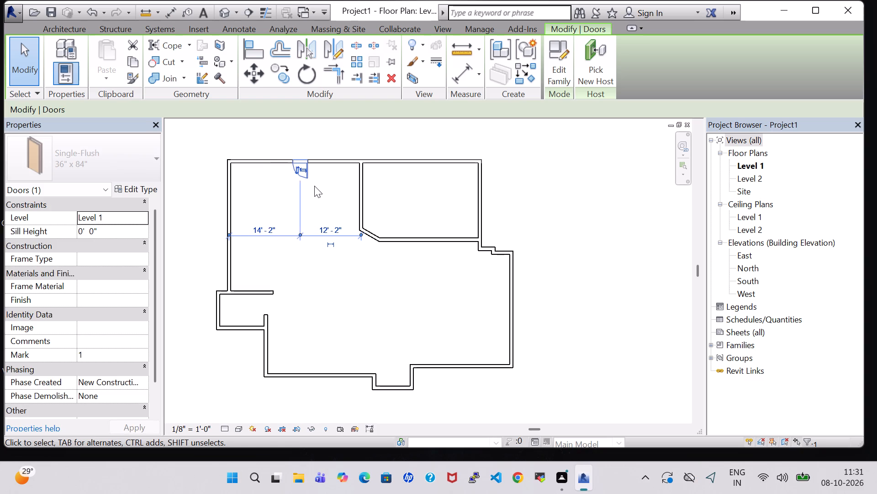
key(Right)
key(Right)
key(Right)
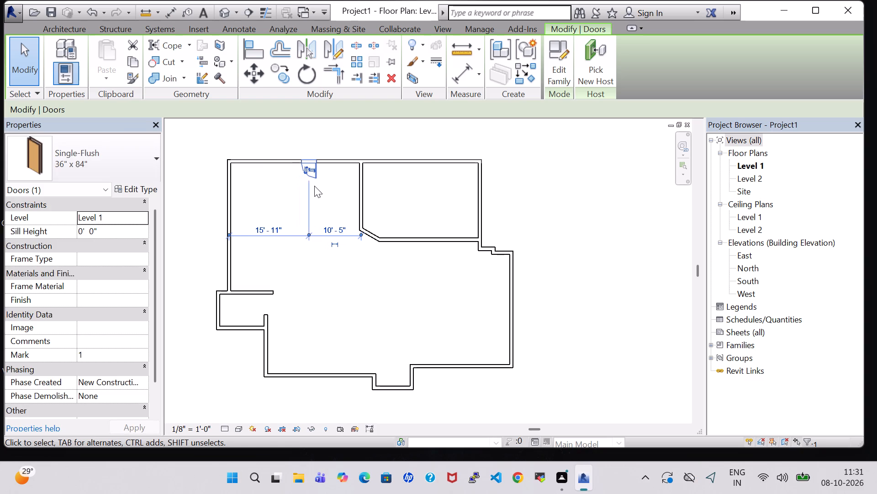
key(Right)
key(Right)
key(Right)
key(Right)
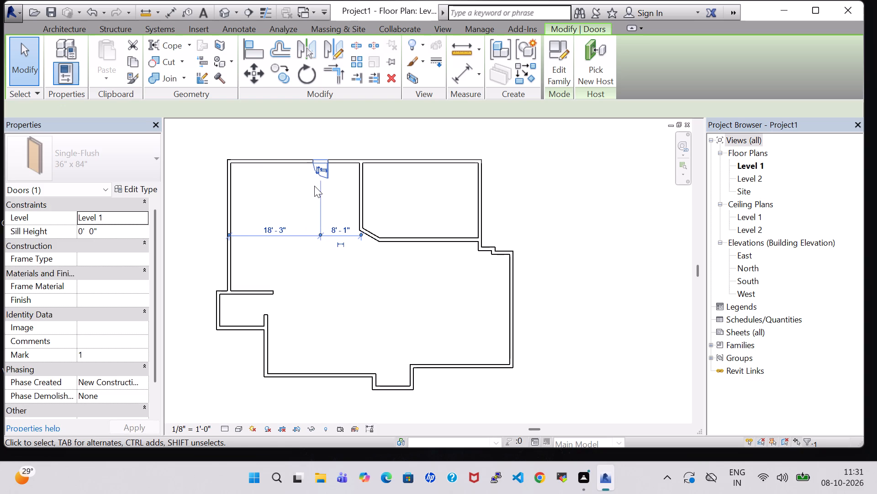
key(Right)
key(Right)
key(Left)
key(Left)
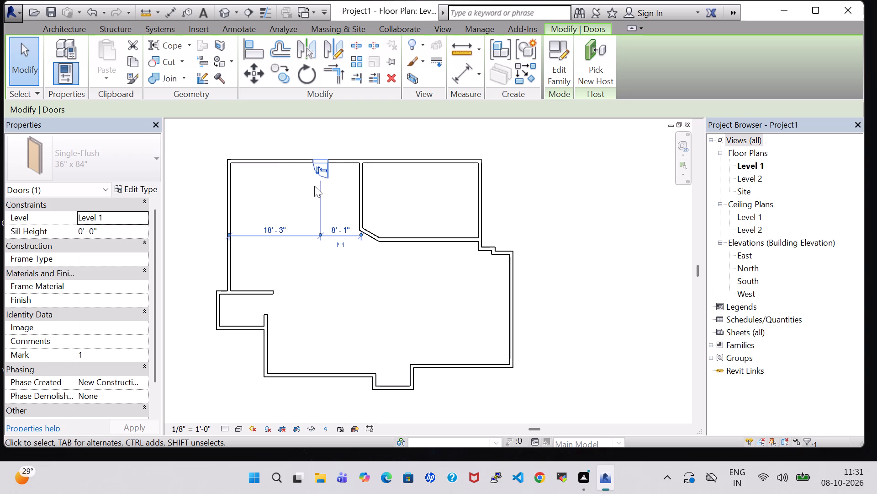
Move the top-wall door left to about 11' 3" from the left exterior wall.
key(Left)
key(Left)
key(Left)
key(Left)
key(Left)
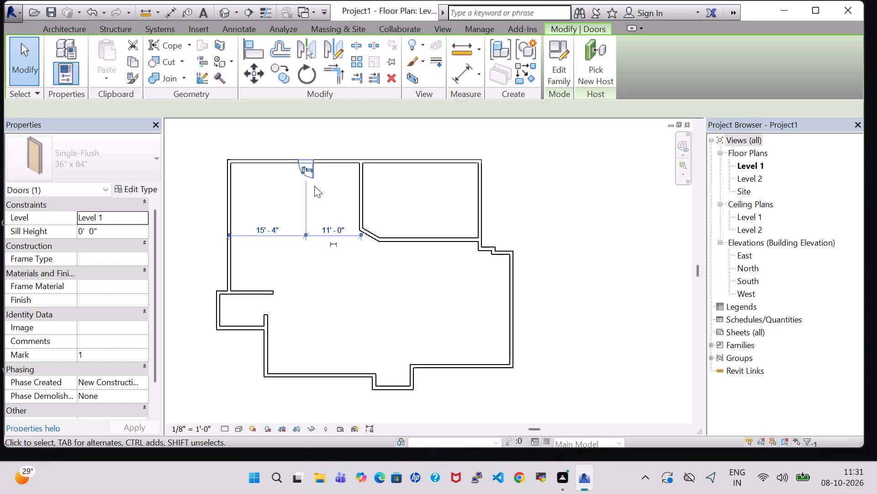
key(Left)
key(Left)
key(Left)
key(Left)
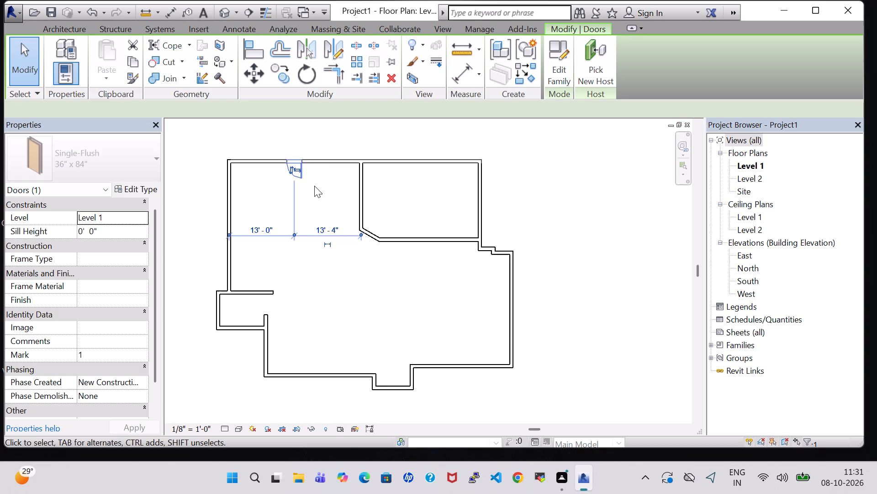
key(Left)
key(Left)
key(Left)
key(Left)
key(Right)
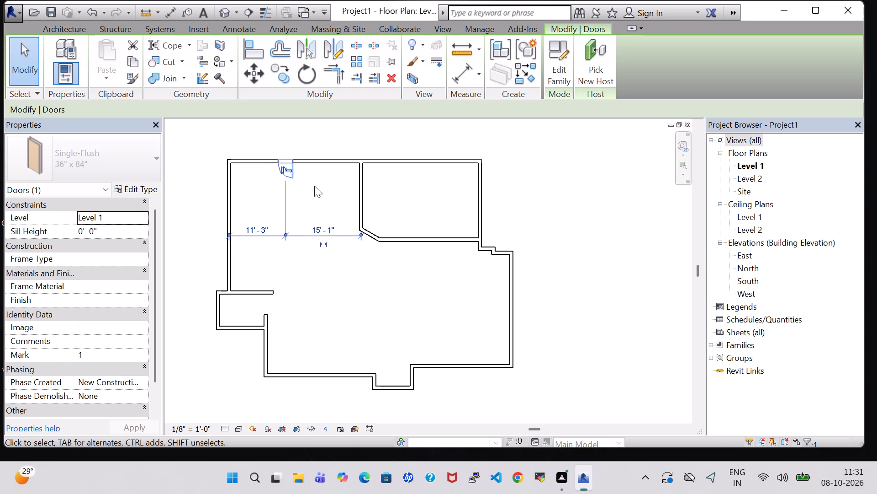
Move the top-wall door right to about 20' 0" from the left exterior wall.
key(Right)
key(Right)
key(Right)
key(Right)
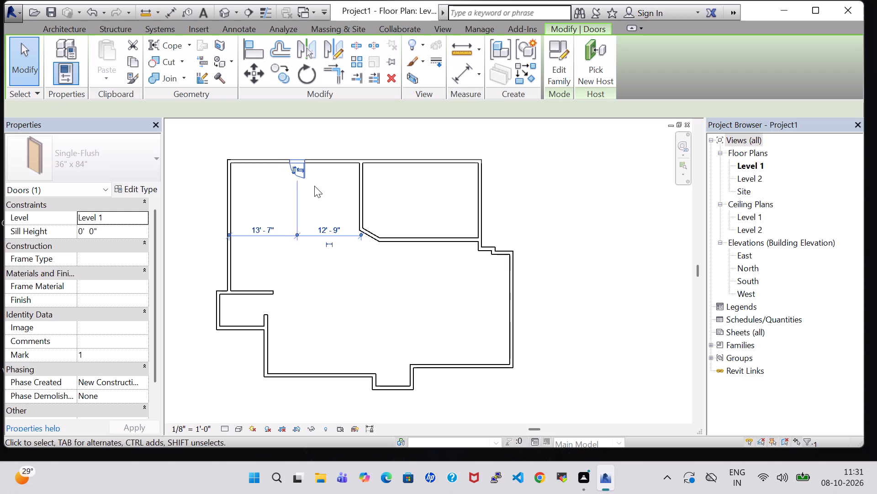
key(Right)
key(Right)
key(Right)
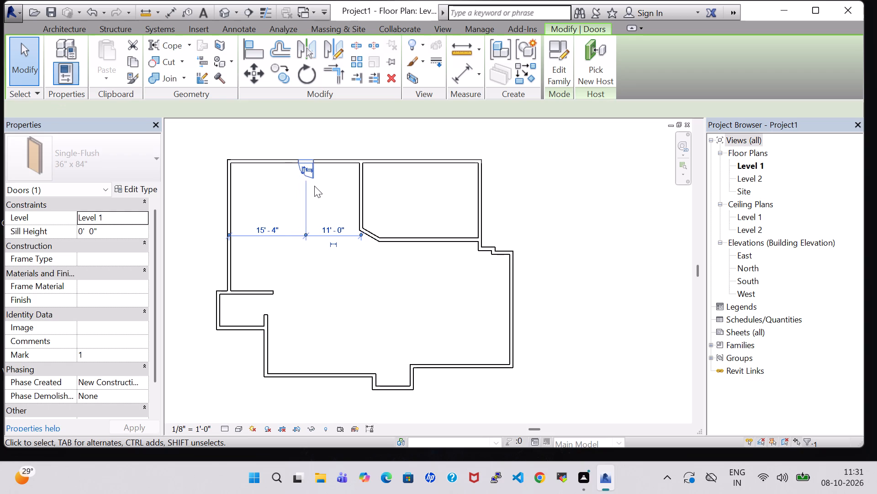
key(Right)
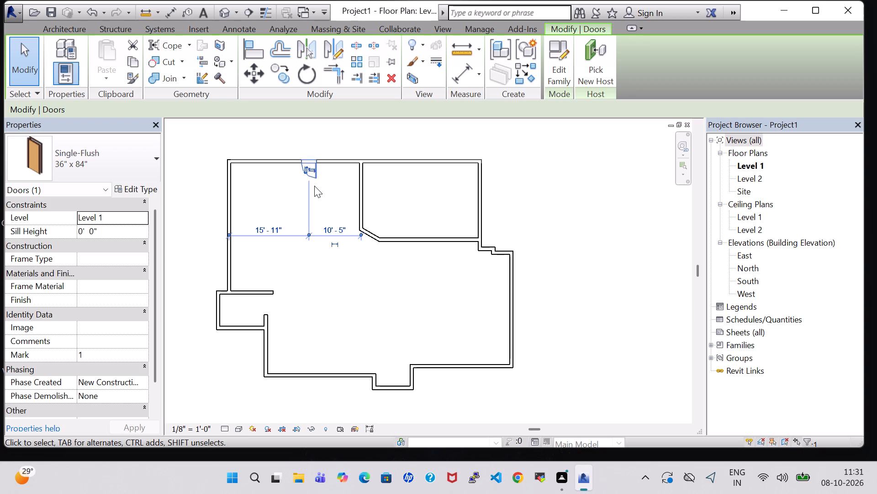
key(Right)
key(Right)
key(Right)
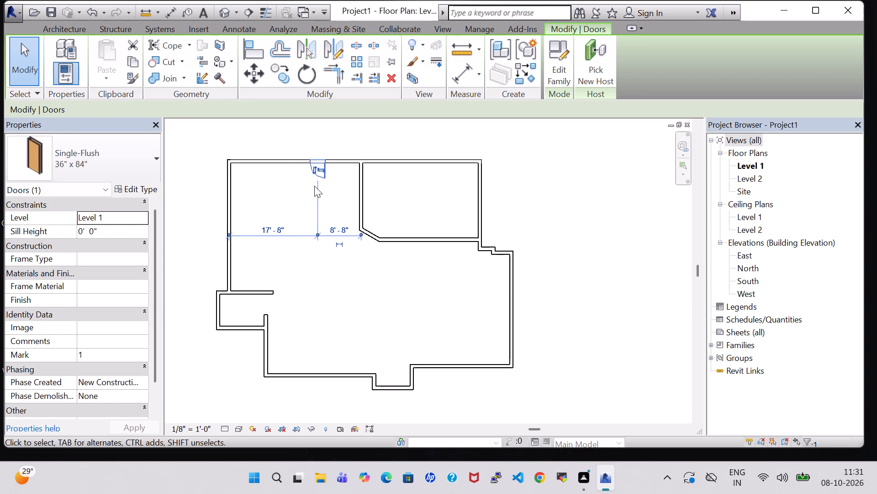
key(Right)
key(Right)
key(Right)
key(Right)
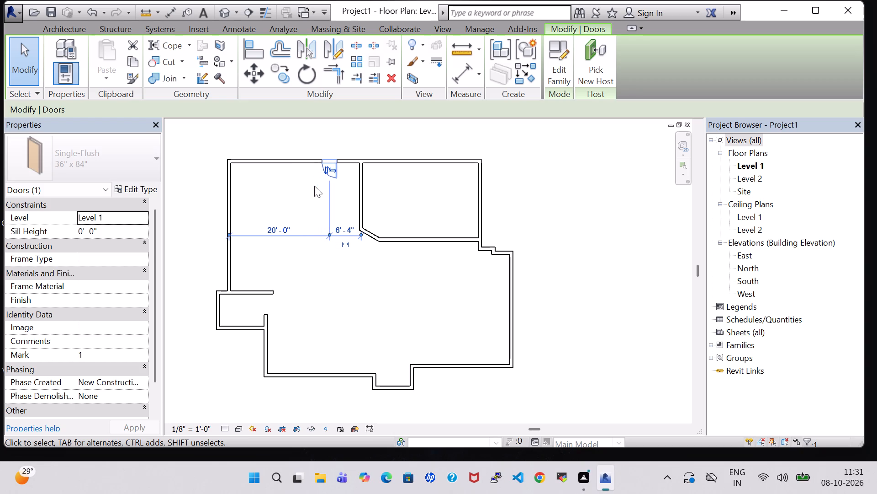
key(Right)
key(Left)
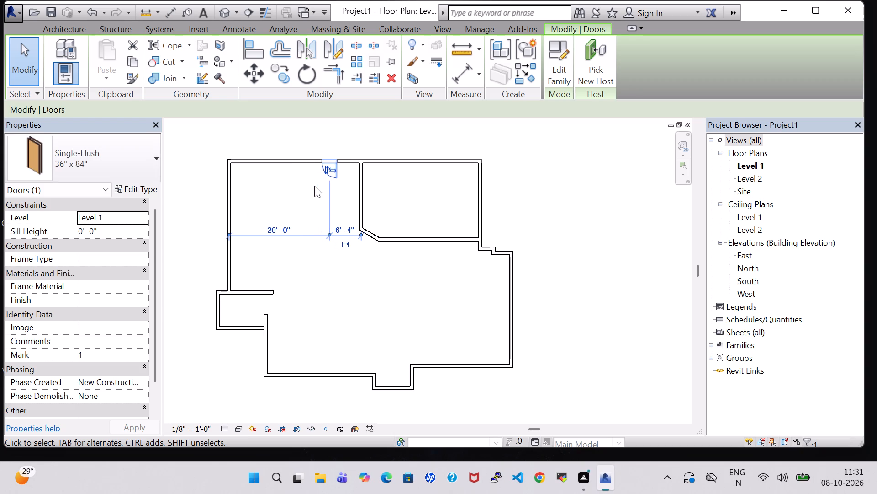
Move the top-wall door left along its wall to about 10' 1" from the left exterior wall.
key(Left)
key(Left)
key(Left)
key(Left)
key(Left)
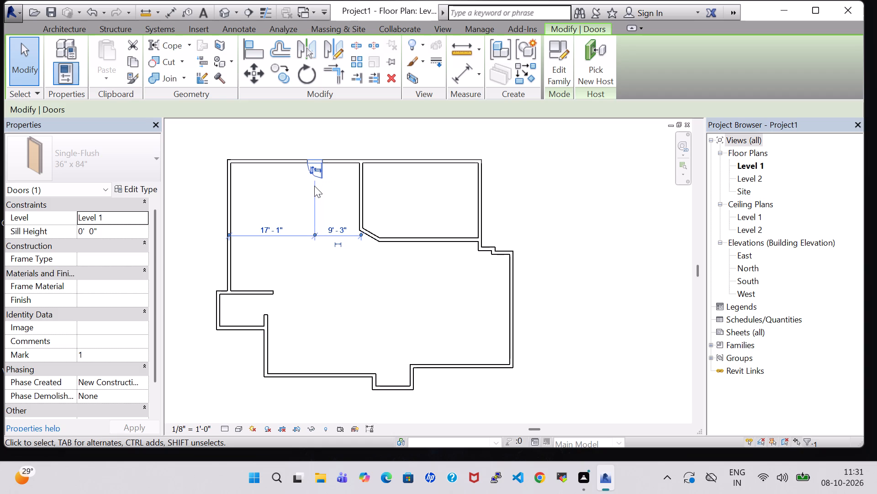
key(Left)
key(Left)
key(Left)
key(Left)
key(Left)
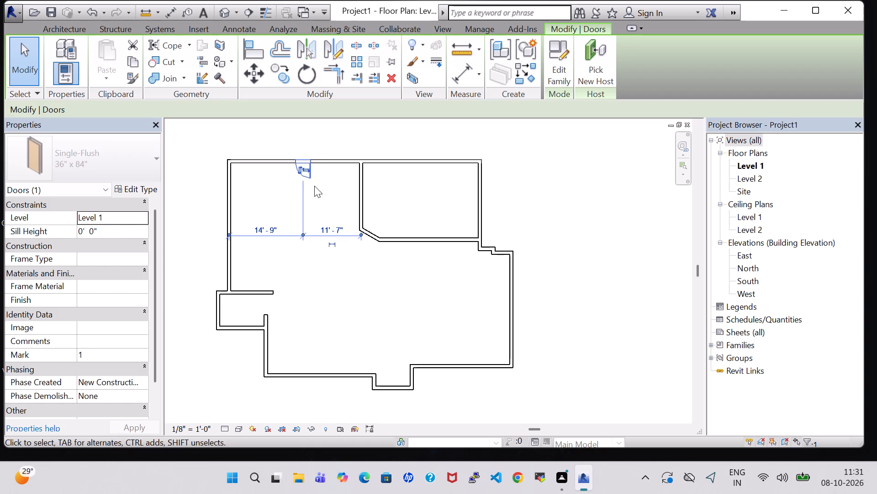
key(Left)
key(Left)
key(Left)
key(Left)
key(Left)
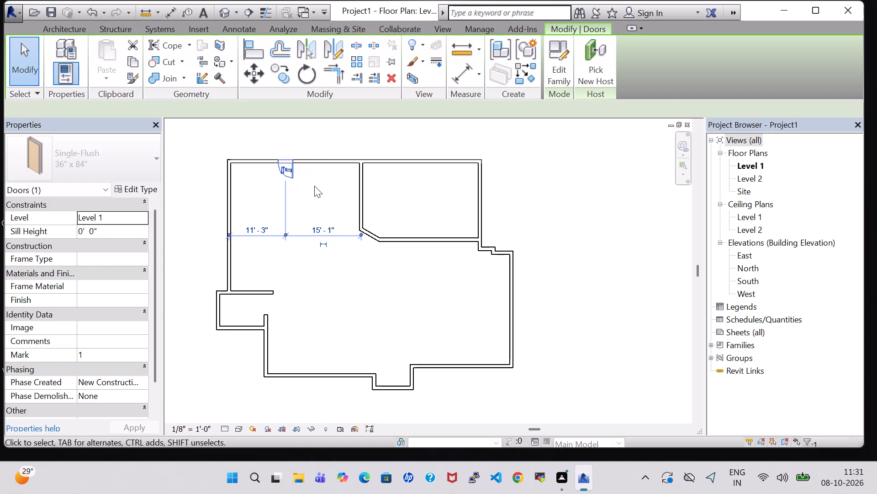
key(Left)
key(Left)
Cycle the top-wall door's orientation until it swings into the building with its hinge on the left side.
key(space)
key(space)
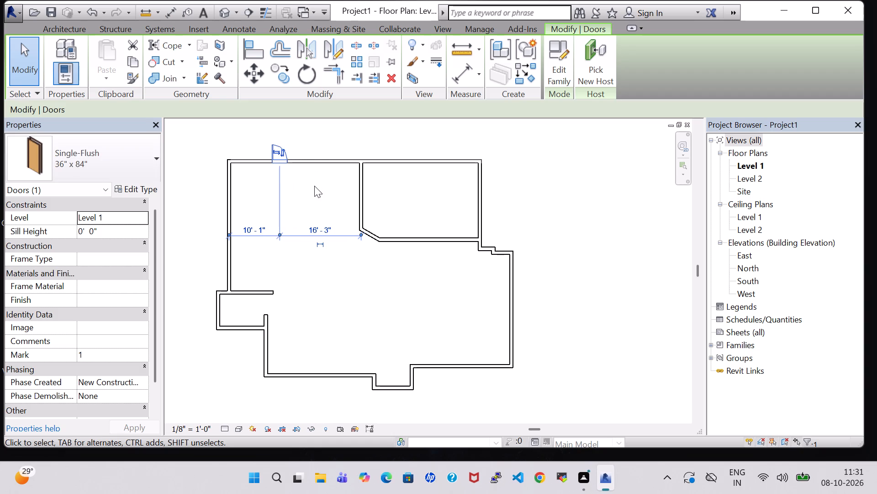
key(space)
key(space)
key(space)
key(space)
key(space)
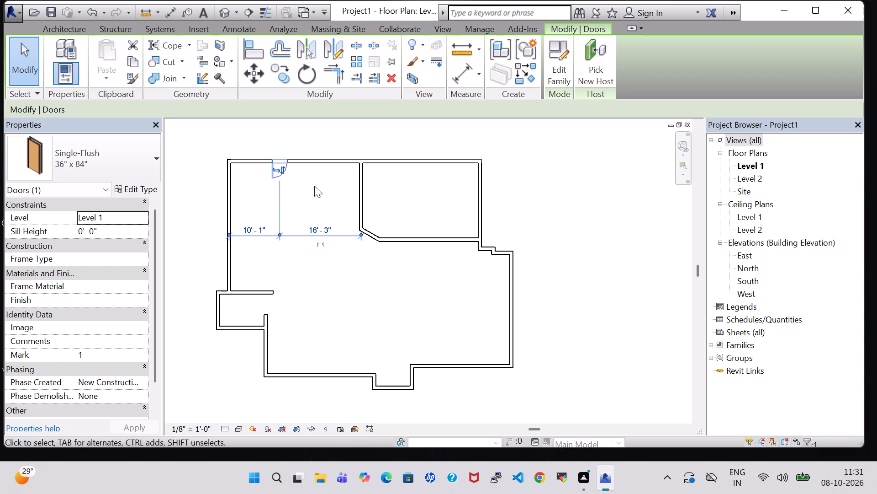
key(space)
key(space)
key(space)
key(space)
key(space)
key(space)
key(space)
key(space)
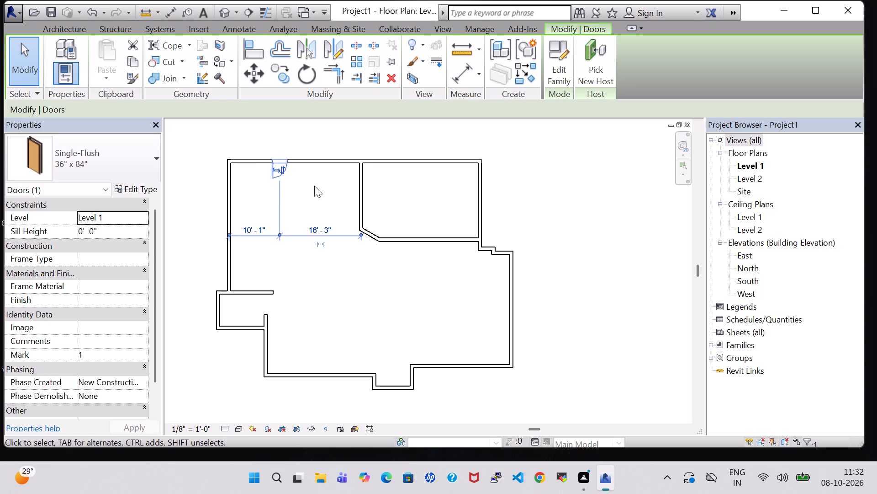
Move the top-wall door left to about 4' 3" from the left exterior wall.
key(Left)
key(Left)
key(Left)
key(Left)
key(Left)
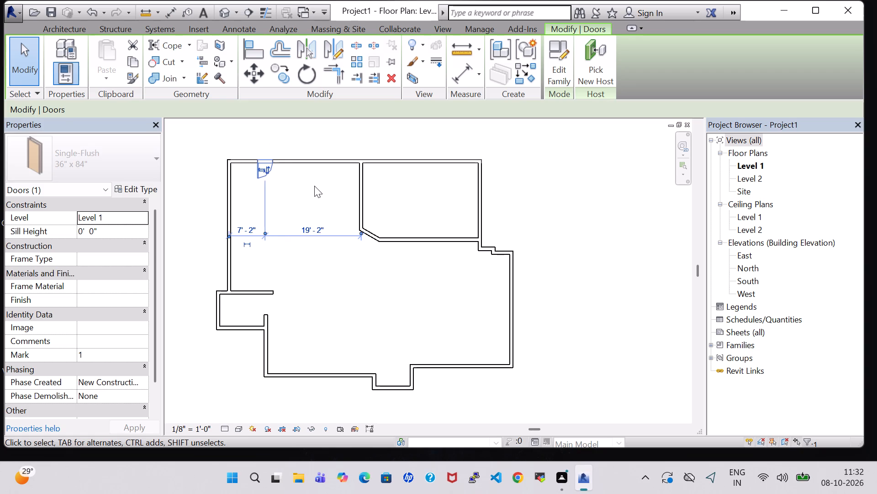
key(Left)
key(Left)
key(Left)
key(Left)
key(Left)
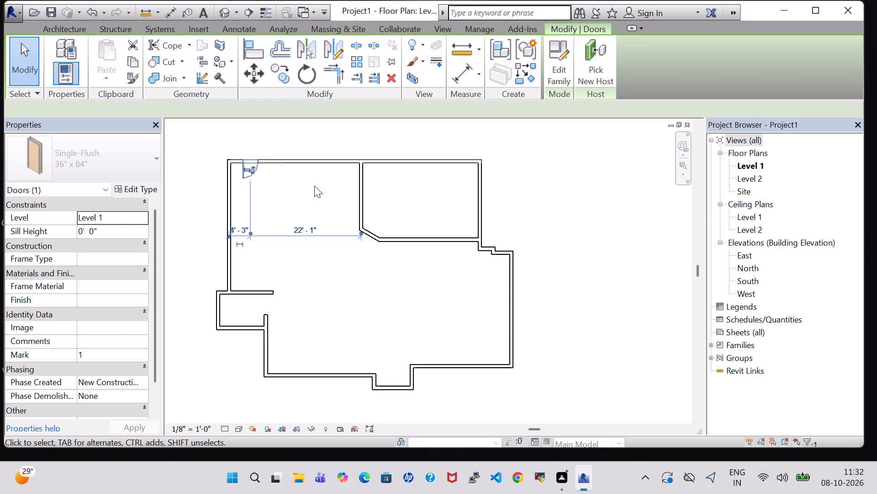
Move the top-wall door right to about 10' 1" from the left exterior wall.
key(Right)
key(Right)
key(Right)
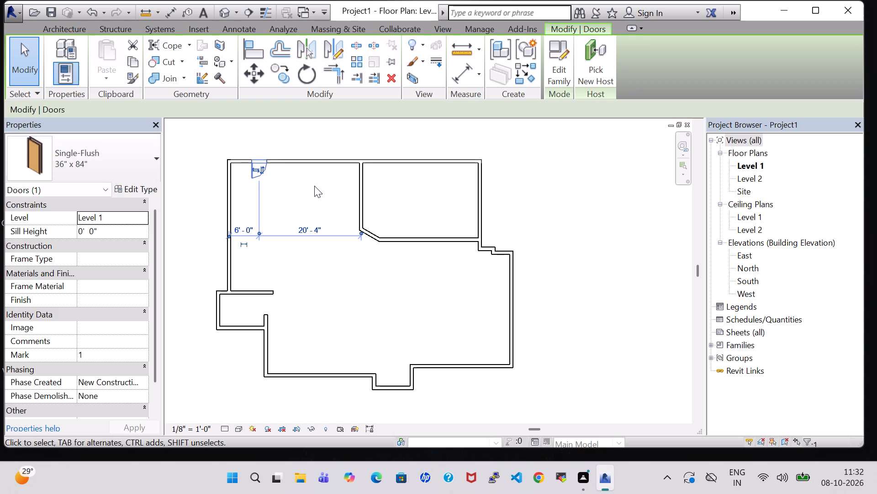
key(Right)
key(Right)
key(Right)
key(Right)
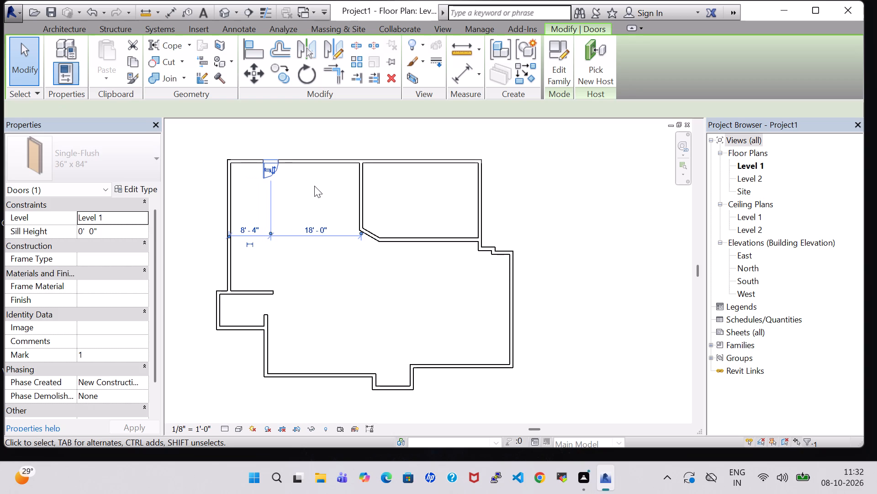
key(Right)
key(Right)
key(Right)
Flip the top-wall door until it swings into the building with its hinge on the right side.
key(space)
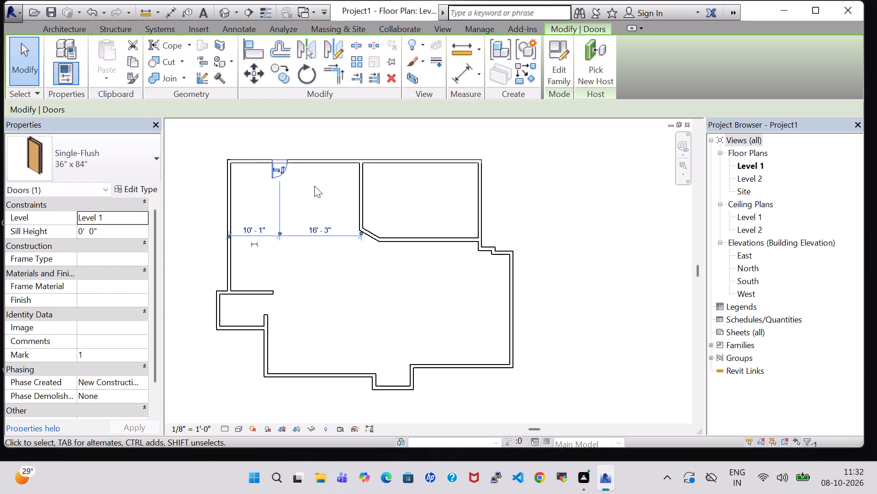
key(space)
key(space)
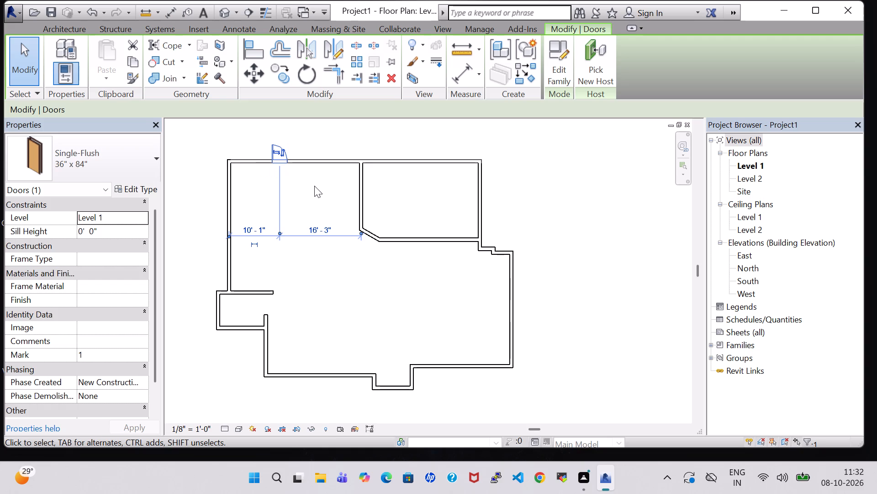
key(space)
key(space)
key(space)
key(space)
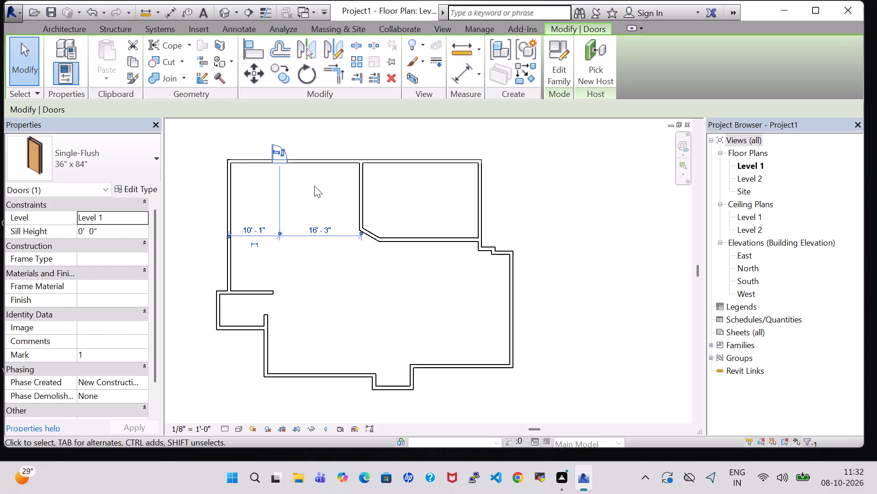
key(space)
key(space)
key(space)
key(space)
key(space)
key(space)
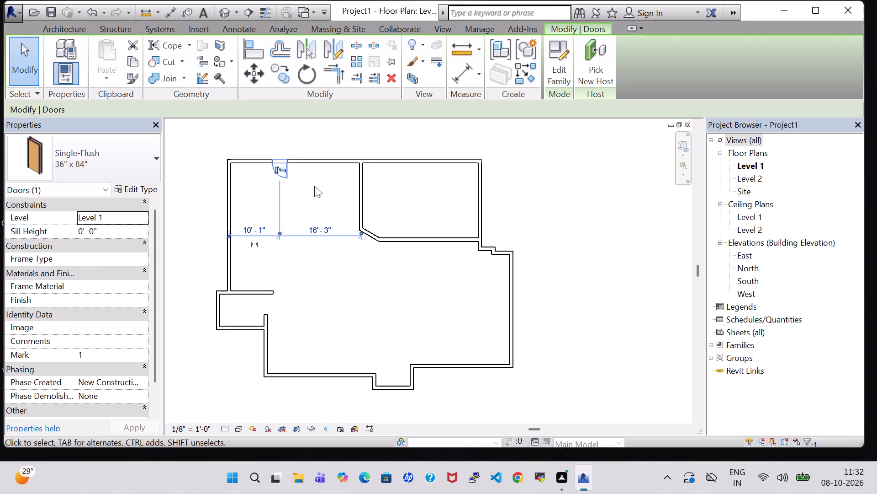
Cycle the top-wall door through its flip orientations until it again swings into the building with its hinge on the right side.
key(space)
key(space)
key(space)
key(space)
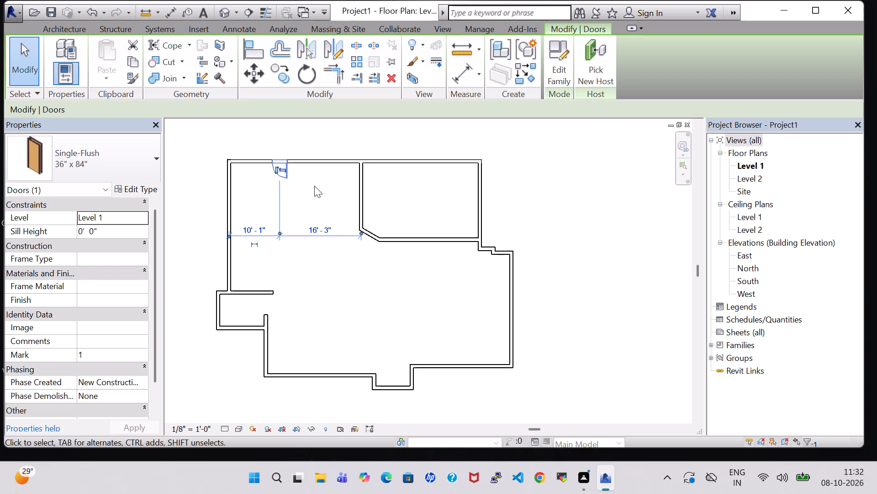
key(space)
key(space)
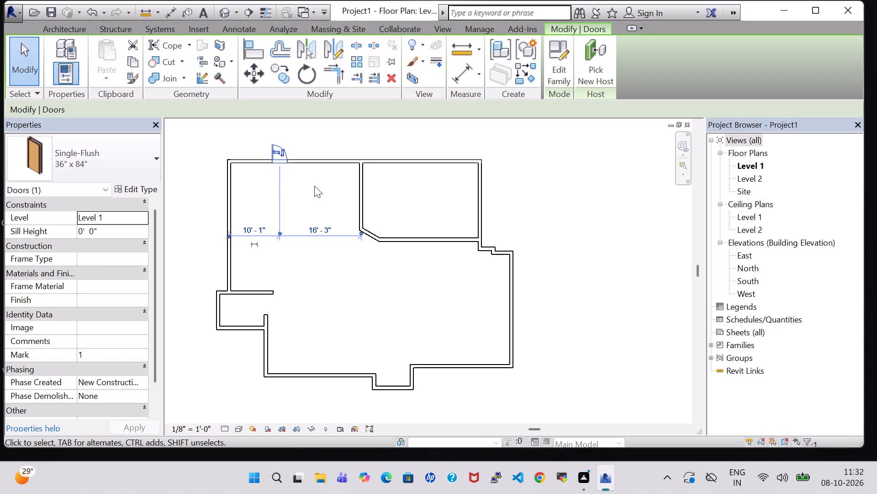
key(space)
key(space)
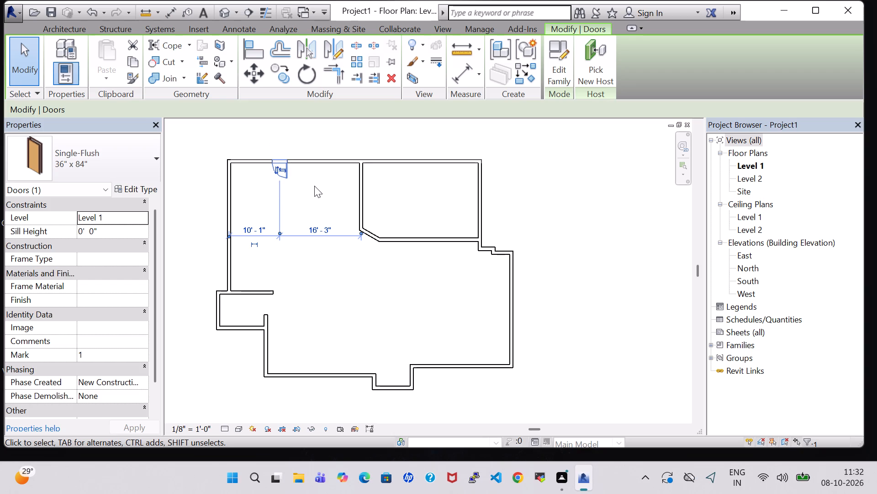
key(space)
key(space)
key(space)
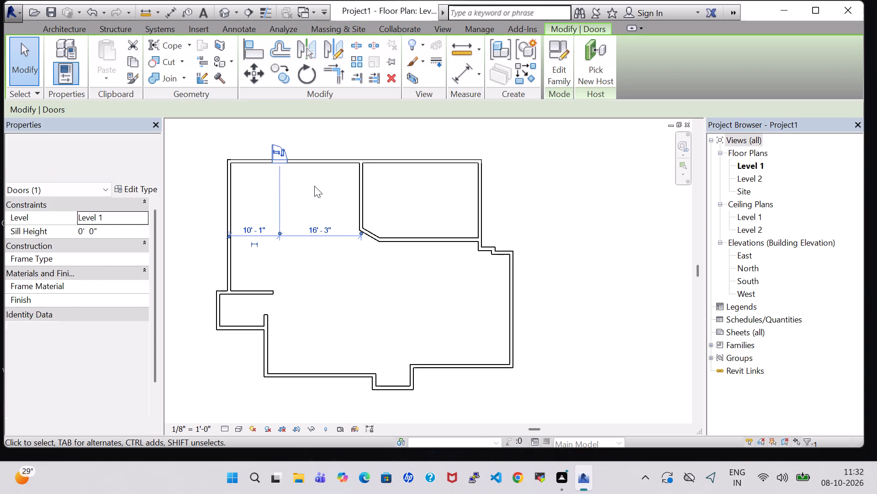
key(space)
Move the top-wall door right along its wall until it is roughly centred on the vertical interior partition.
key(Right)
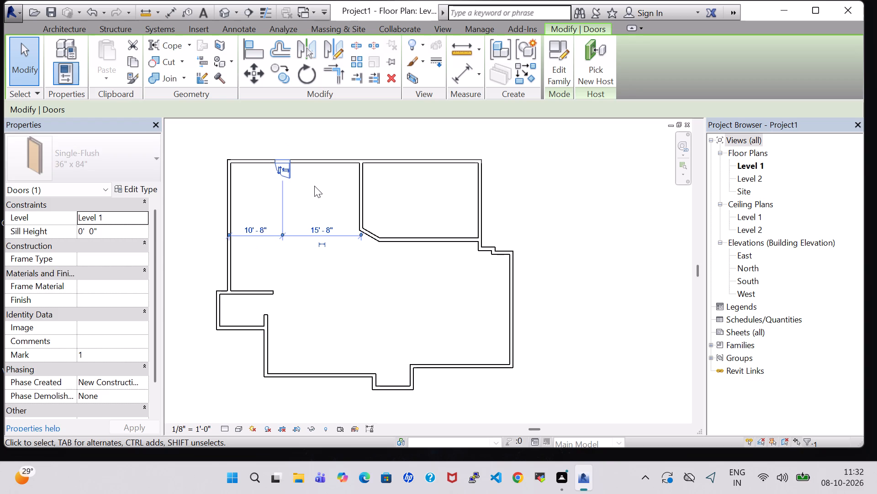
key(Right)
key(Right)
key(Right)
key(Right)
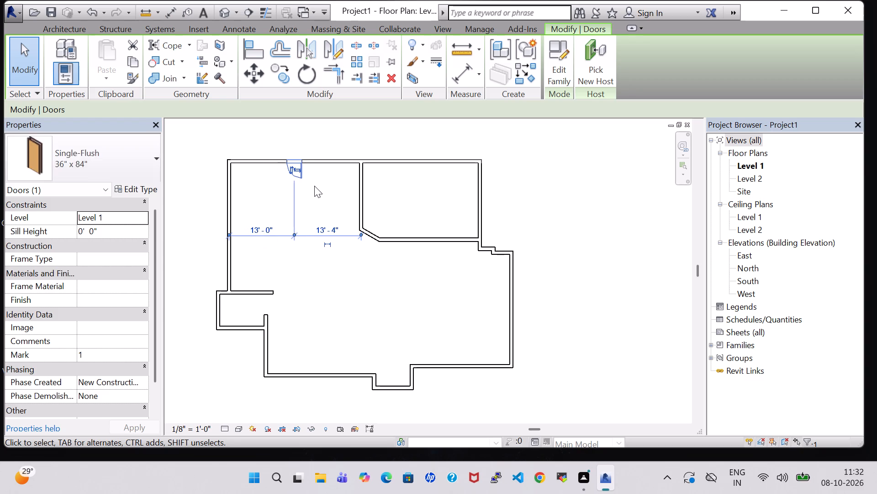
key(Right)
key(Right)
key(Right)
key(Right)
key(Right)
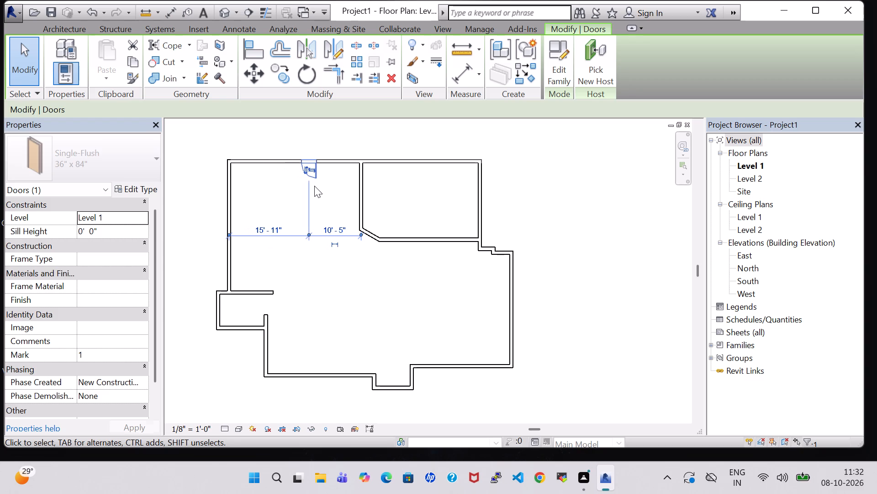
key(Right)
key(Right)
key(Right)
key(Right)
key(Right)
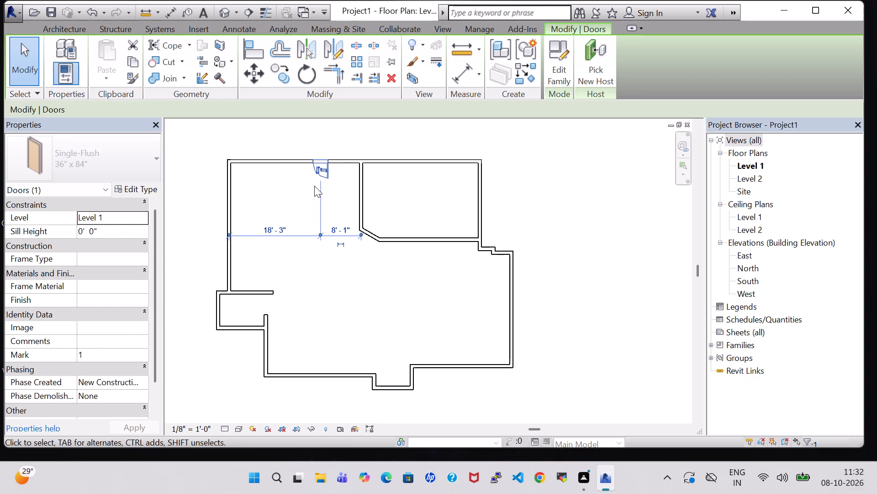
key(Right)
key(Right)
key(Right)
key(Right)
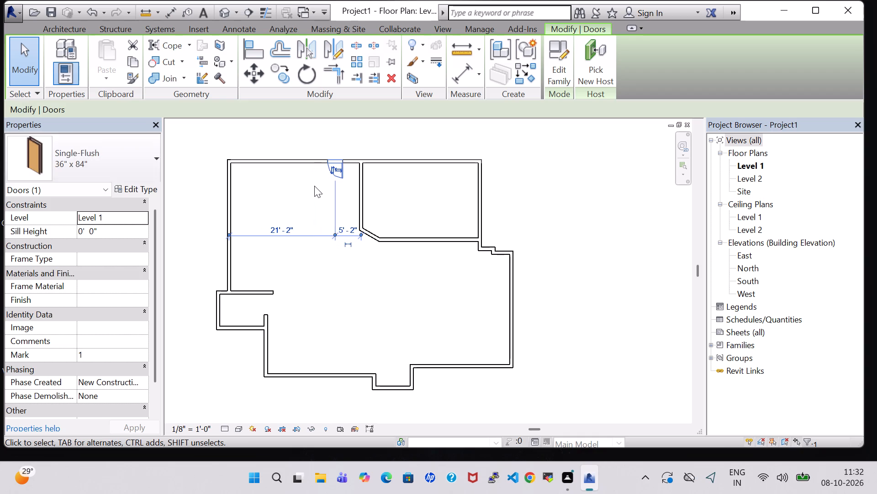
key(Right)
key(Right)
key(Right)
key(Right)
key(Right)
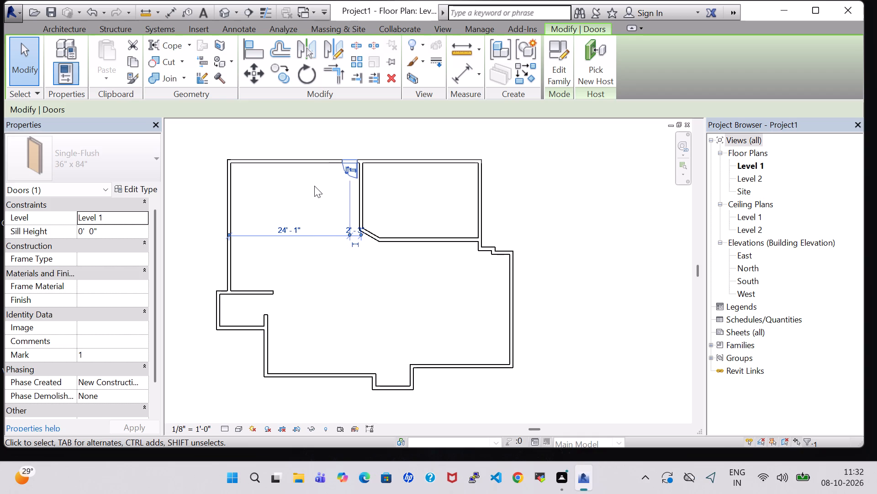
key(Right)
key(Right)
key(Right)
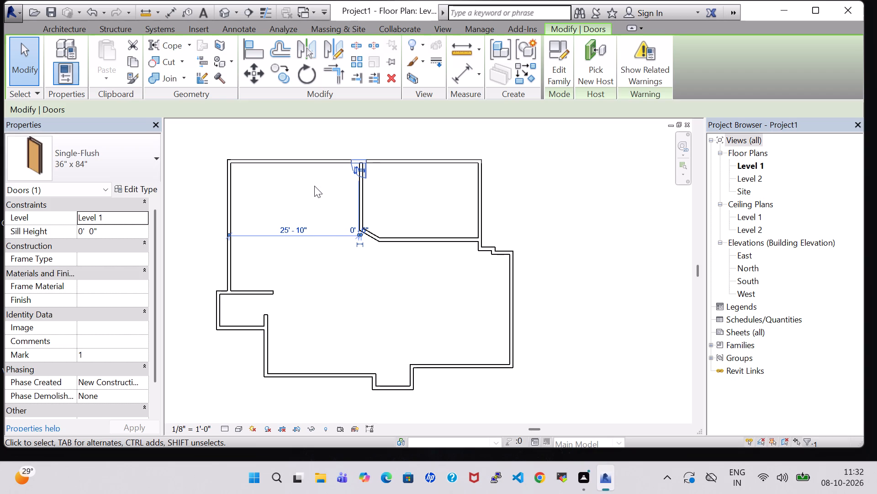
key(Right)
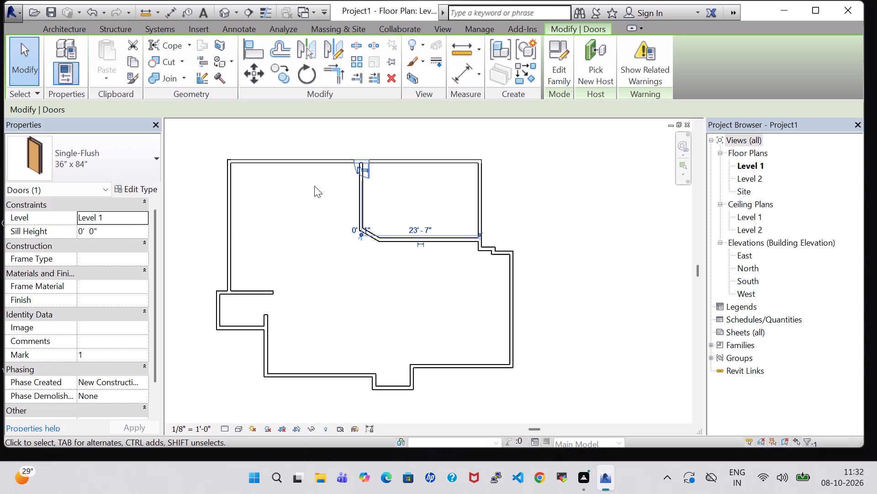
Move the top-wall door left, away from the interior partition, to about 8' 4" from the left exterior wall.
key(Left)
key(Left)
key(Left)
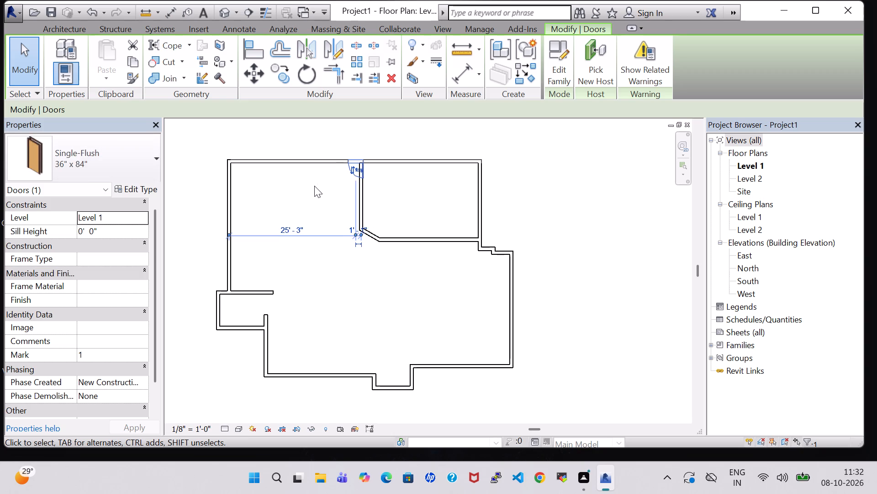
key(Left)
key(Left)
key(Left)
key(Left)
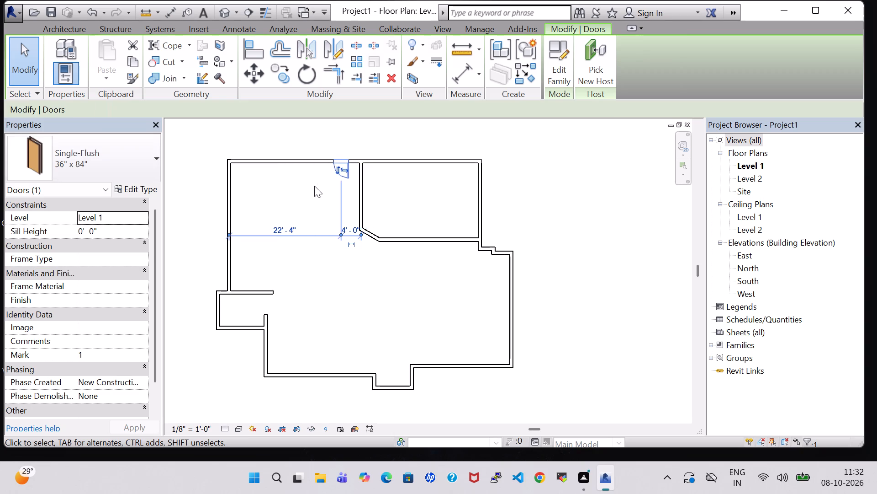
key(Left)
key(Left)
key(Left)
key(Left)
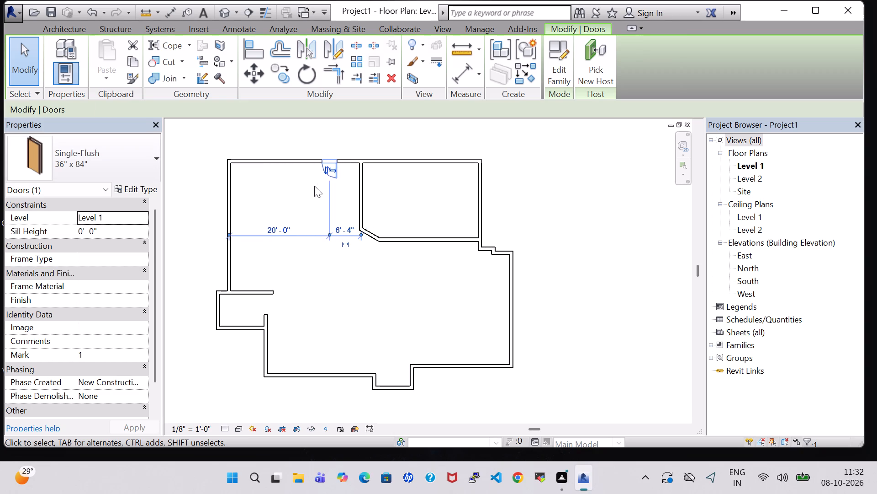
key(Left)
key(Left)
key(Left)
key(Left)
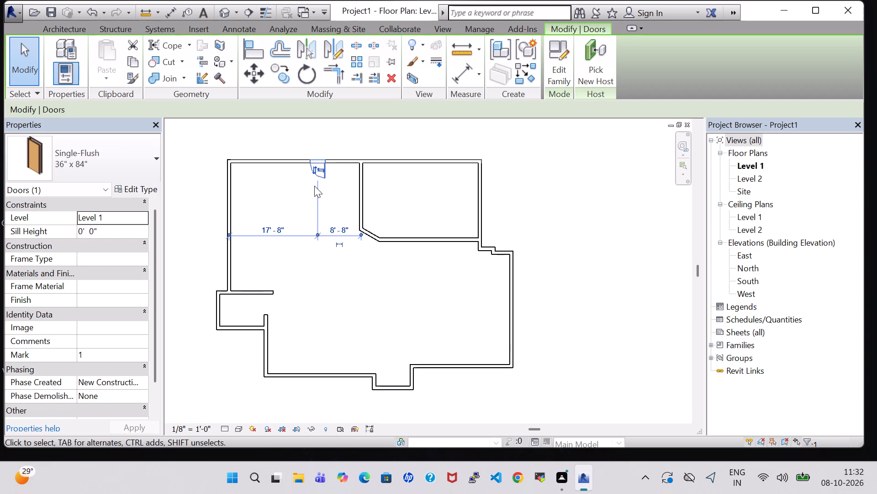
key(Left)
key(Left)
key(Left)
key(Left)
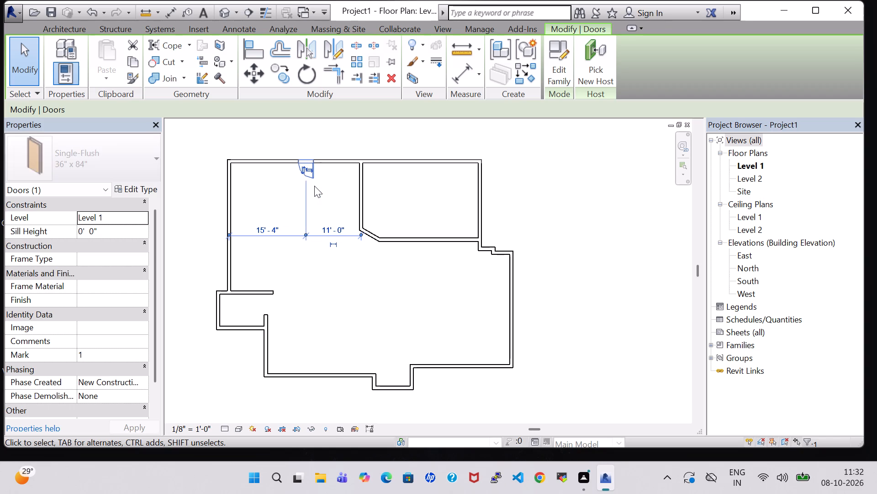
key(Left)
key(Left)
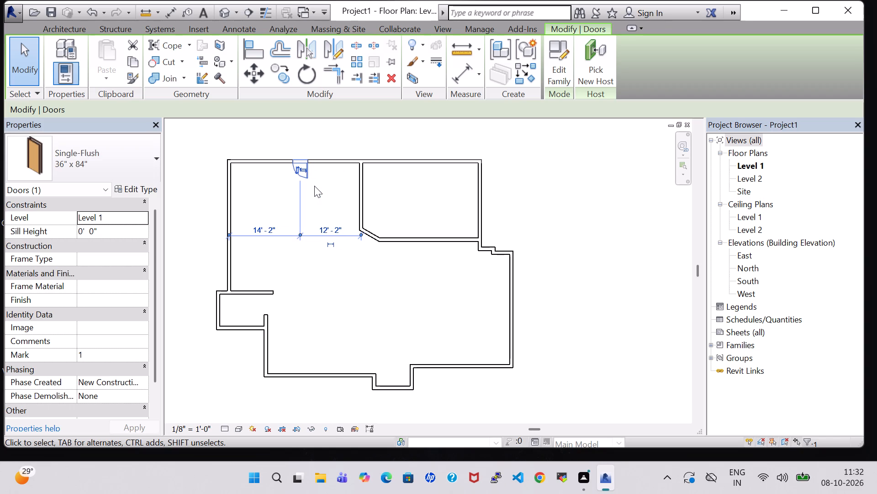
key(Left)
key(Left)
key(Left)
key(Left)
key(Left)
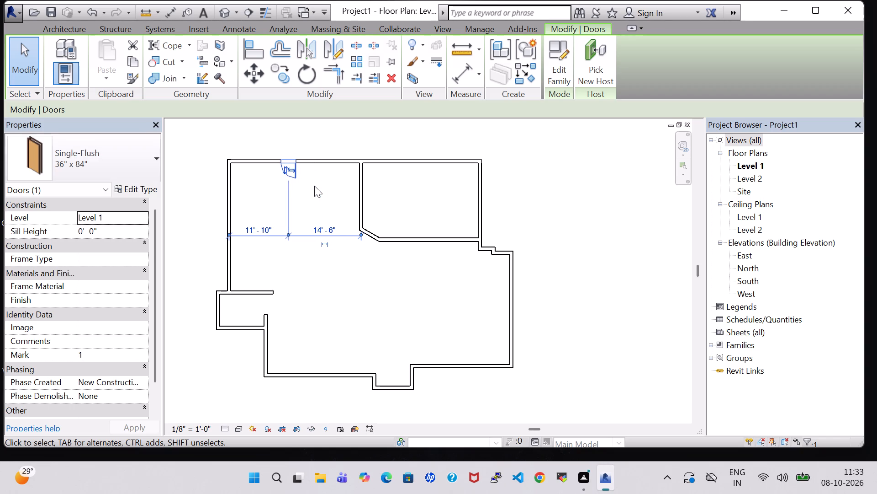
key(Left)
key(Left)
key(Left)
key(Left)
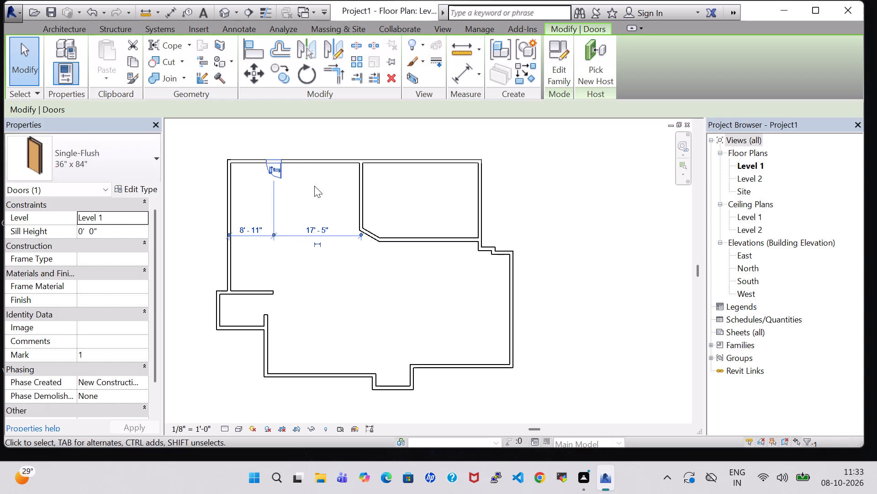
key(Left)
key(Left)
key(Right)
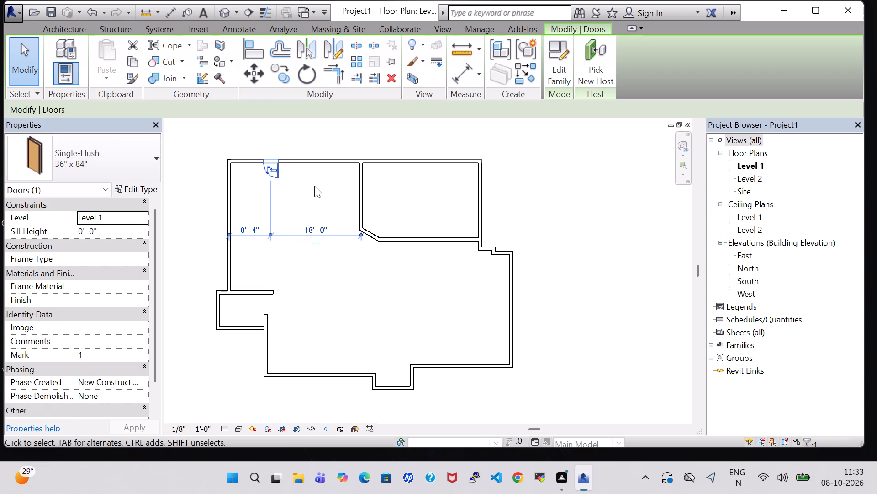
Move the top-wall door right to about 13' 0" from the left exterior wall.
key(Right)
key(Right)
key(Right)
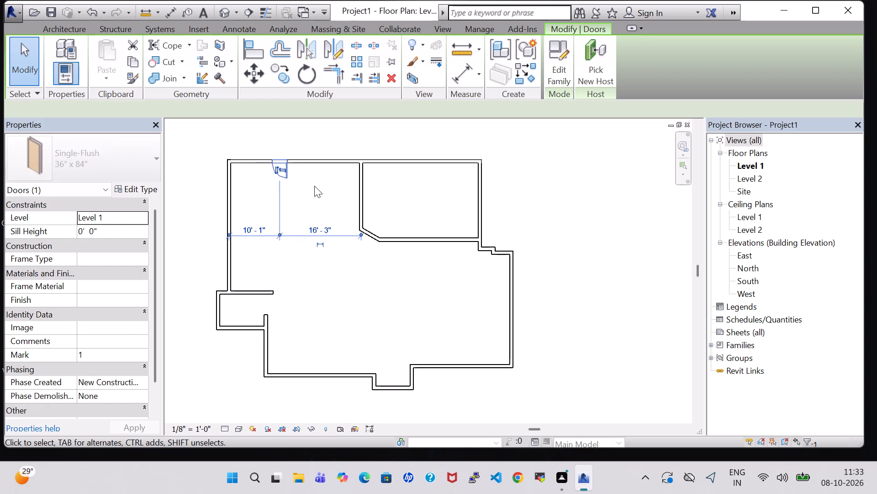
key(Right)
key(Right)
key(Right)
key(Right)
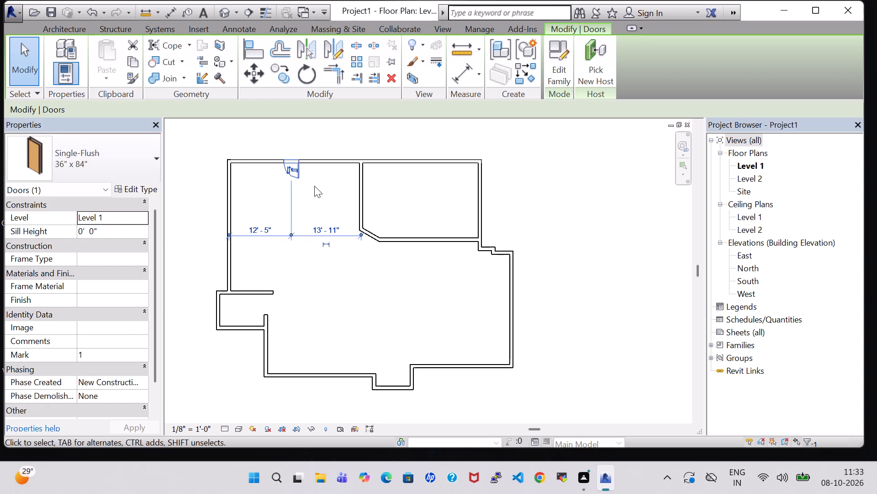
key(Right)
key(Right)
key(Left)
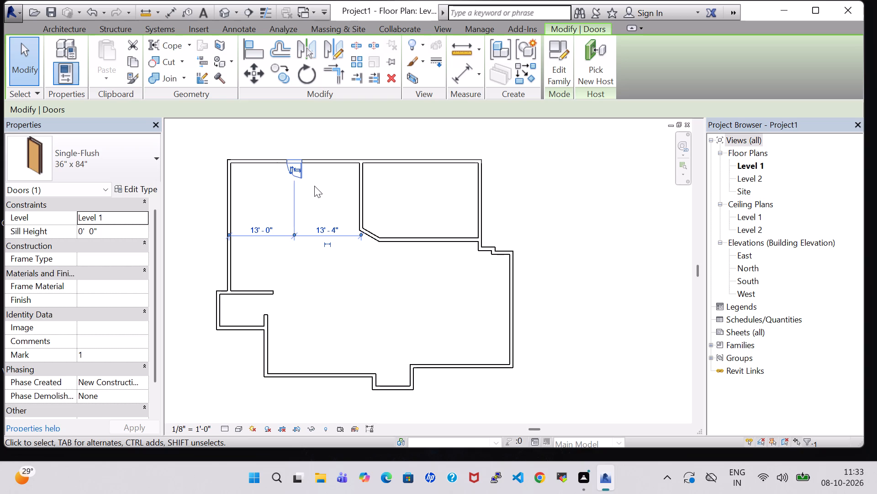
Move the top-wall door left to about 4' 10" from the left exterior wall.
key(Left)
key(Left)
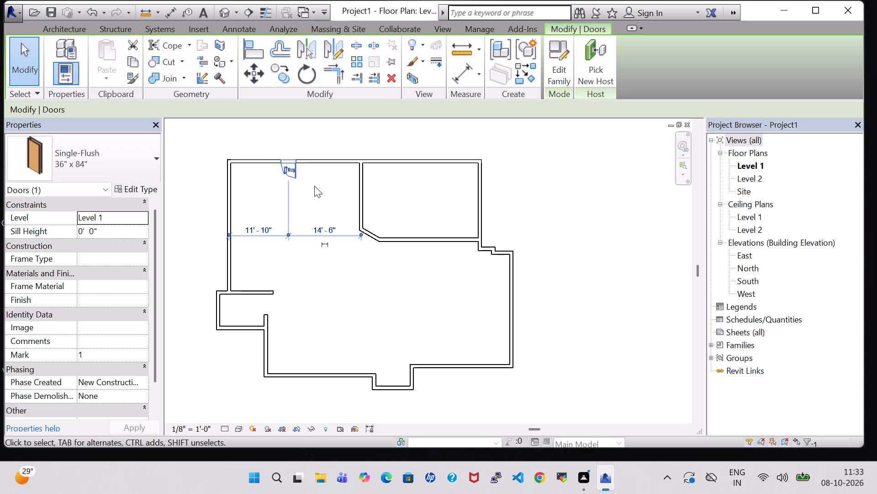
key(Left)
key(Left)
key(Left)
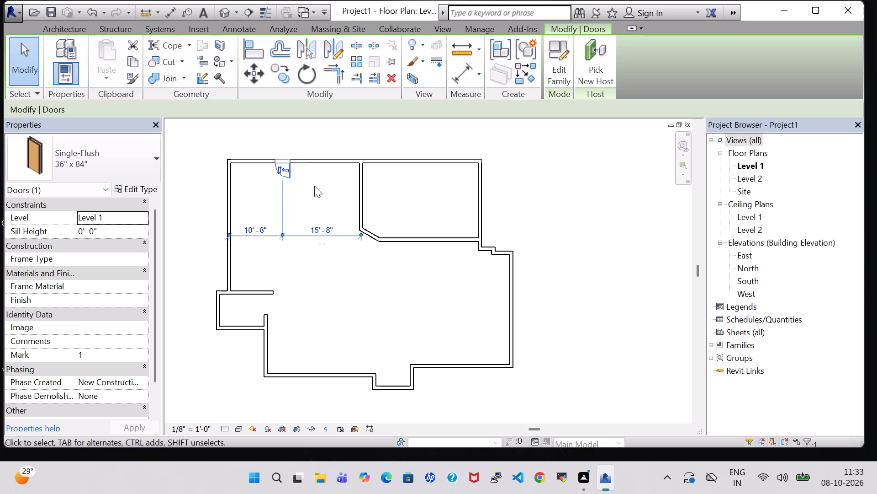
key(Left)
key(Left)
key(Left)
key(Left)
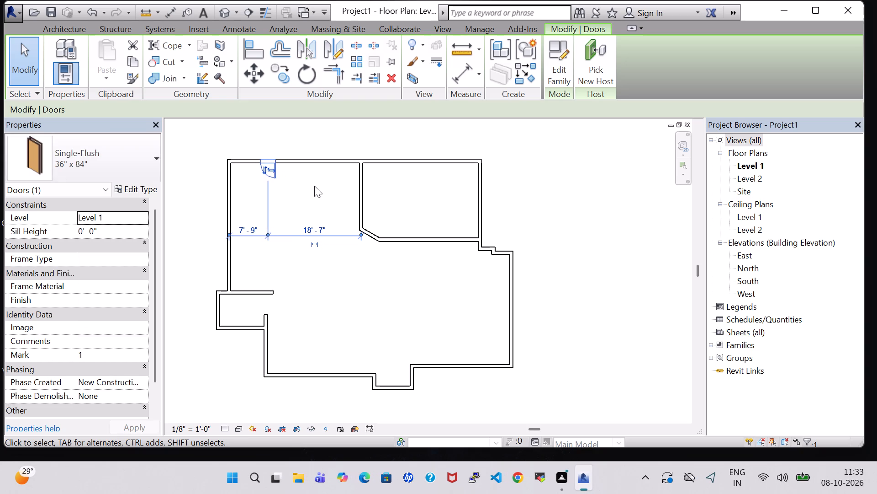
key(Left)
key(Left)
key(Left)
key(Left)
key(Left)
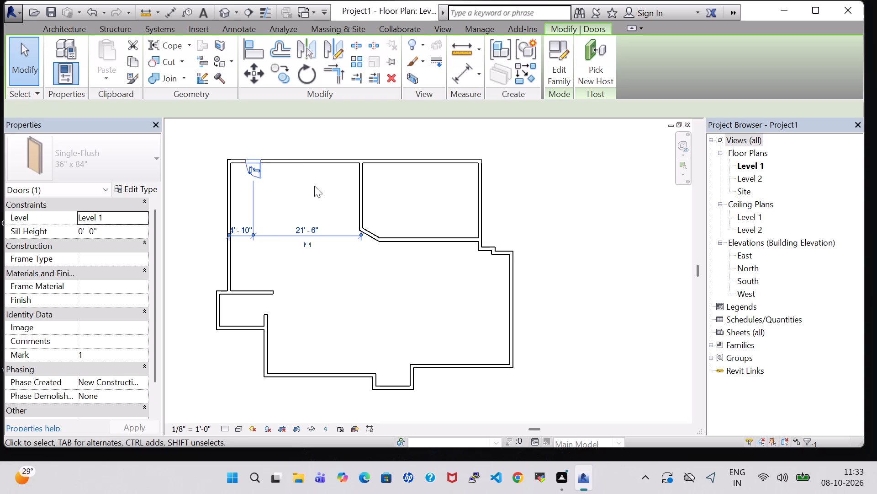
key(Left)
key(Left)
key(Left)
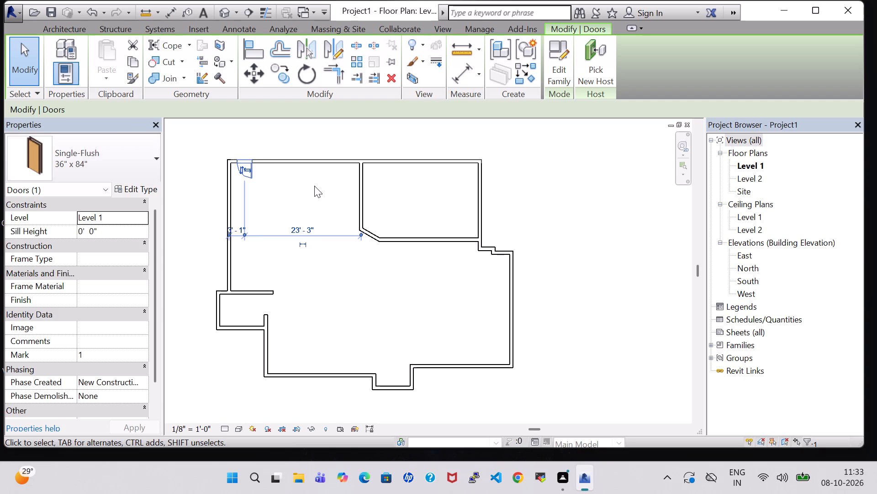
key(Left)
key(Right)
key(Right)
key(Right)
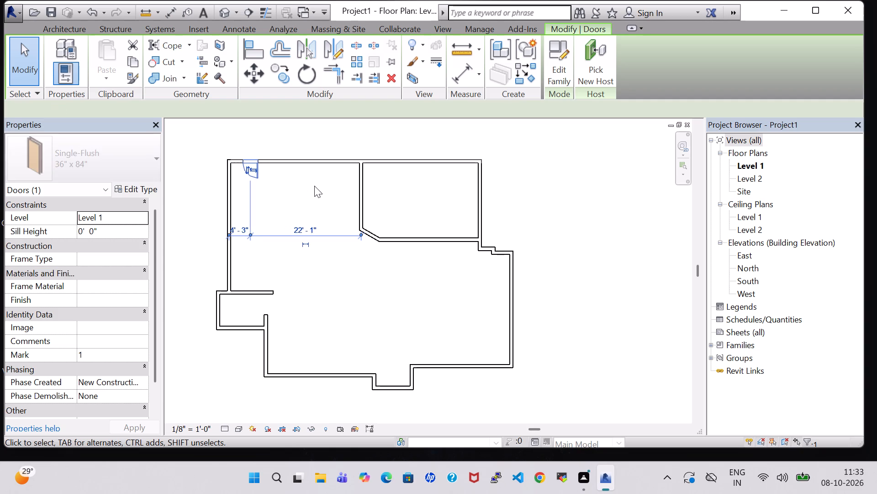
key(Right)
key(Right)
key(Right)
key(Left)
key(Left)
key(Down)
key(Down)
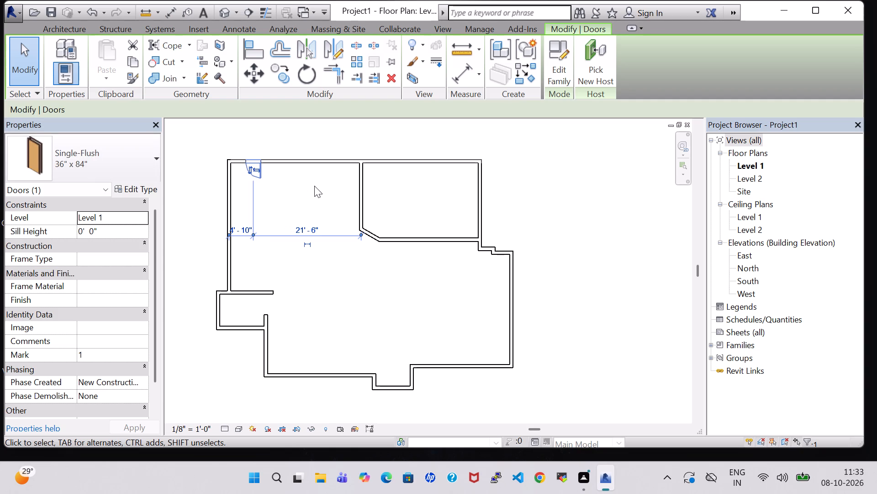
key(Up)
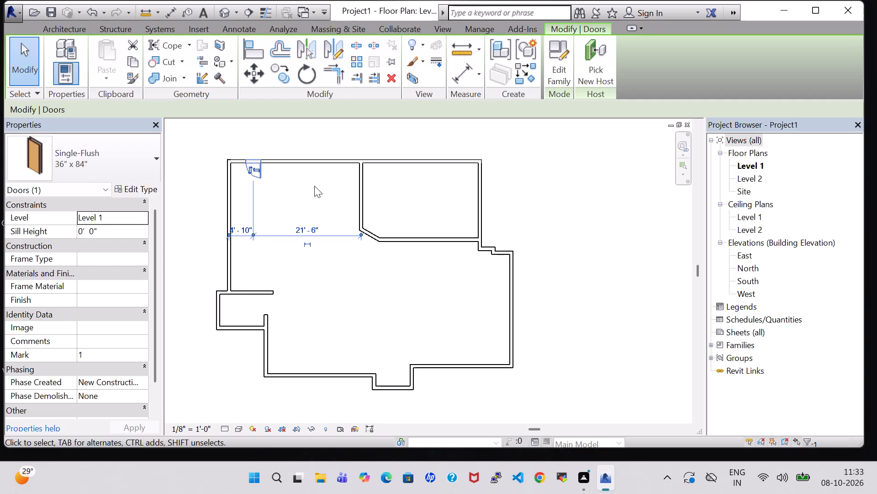
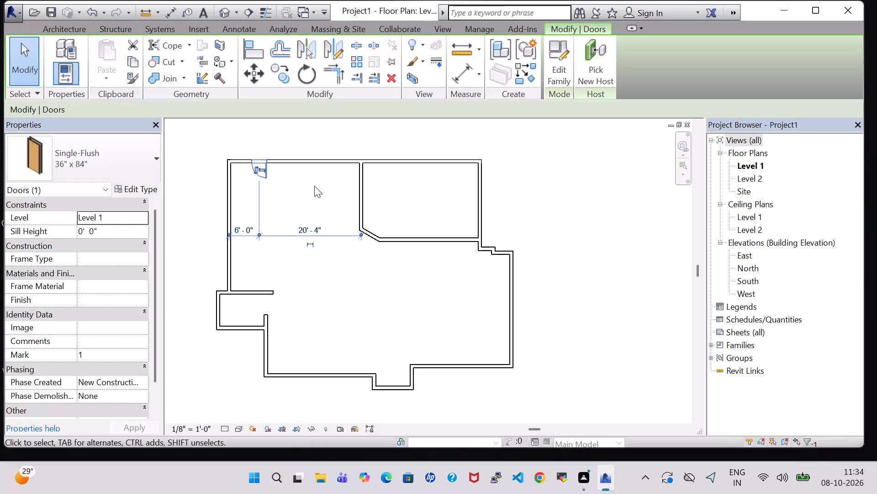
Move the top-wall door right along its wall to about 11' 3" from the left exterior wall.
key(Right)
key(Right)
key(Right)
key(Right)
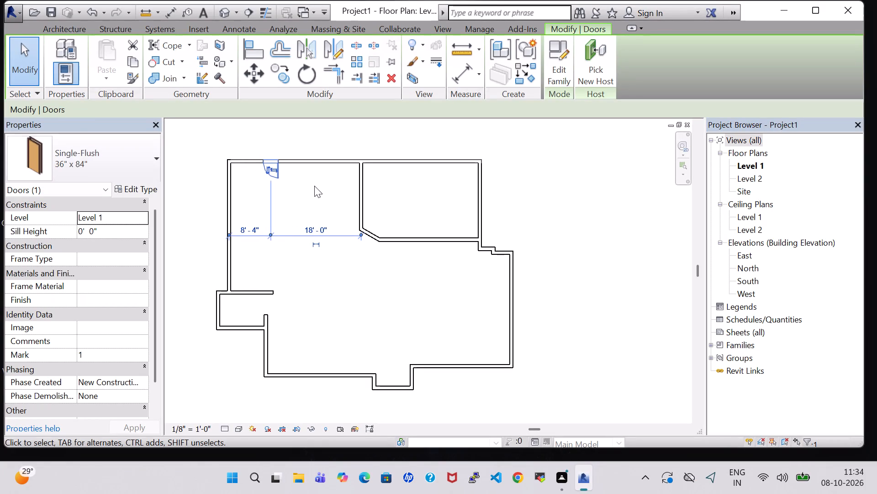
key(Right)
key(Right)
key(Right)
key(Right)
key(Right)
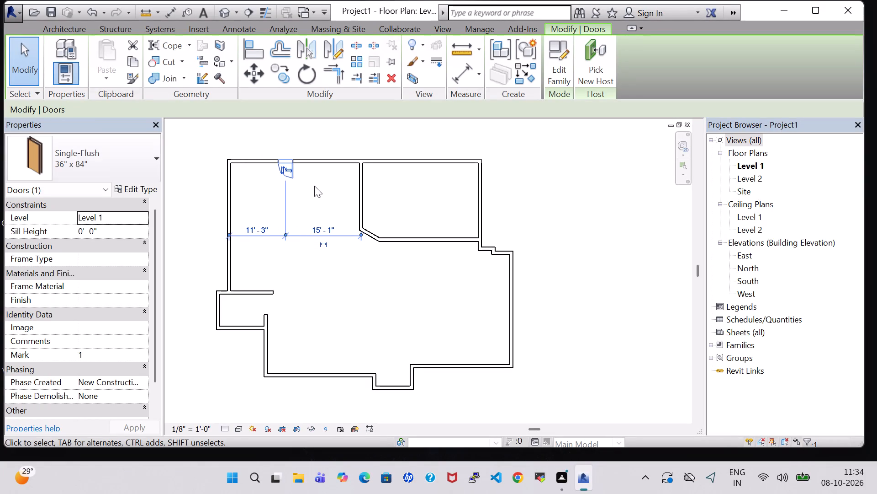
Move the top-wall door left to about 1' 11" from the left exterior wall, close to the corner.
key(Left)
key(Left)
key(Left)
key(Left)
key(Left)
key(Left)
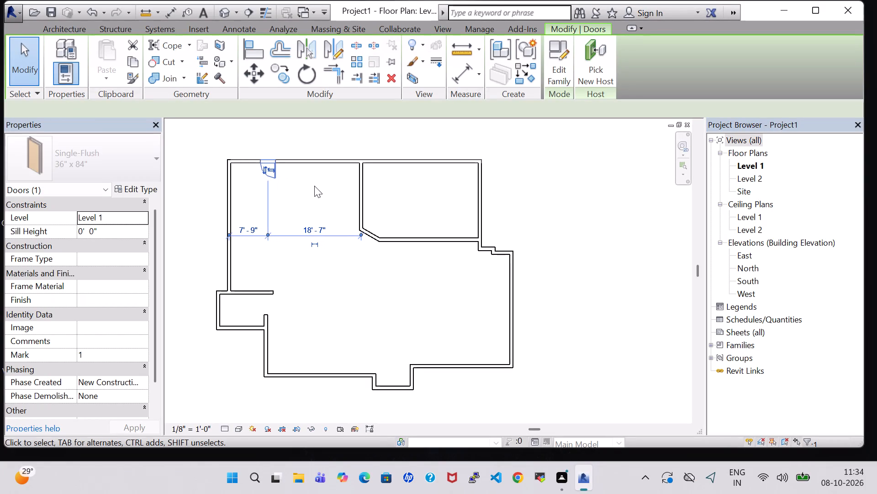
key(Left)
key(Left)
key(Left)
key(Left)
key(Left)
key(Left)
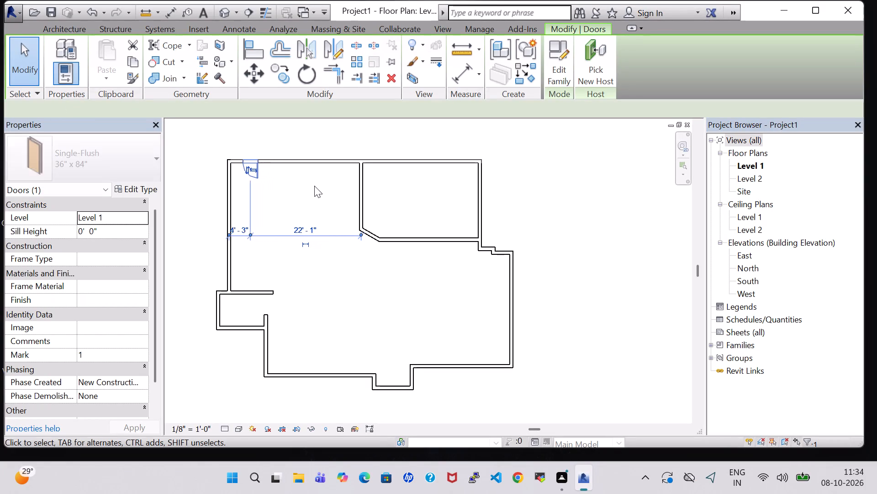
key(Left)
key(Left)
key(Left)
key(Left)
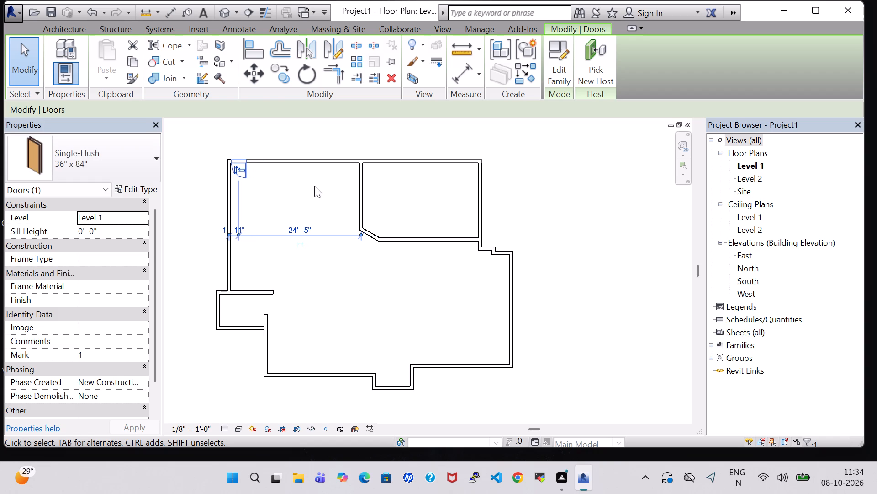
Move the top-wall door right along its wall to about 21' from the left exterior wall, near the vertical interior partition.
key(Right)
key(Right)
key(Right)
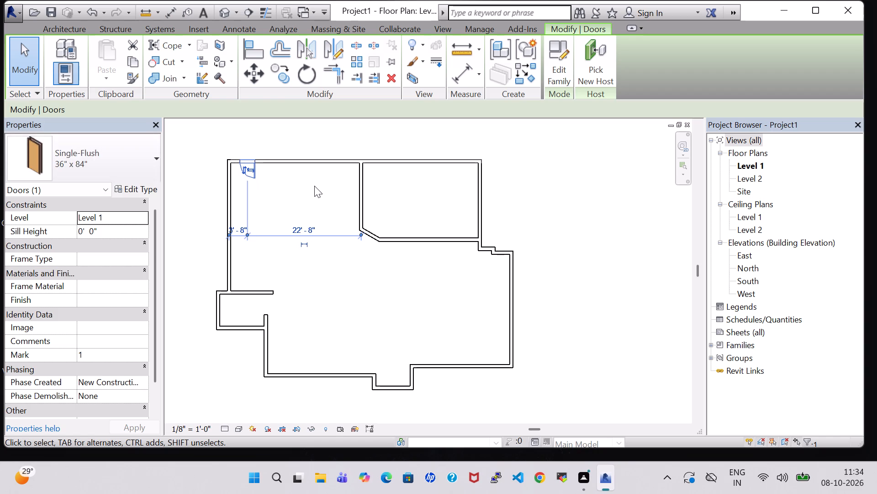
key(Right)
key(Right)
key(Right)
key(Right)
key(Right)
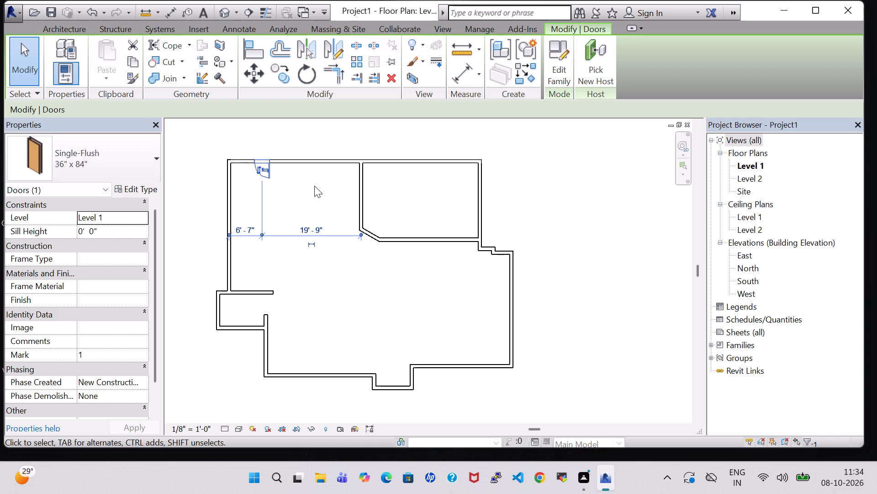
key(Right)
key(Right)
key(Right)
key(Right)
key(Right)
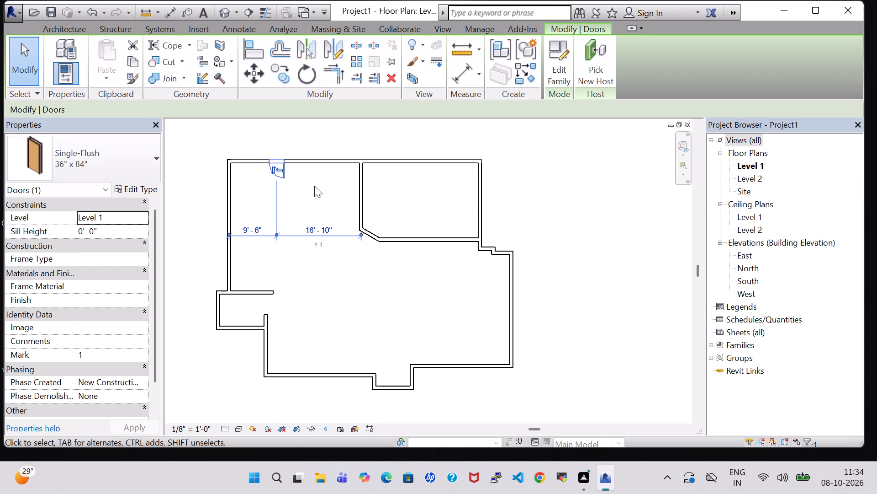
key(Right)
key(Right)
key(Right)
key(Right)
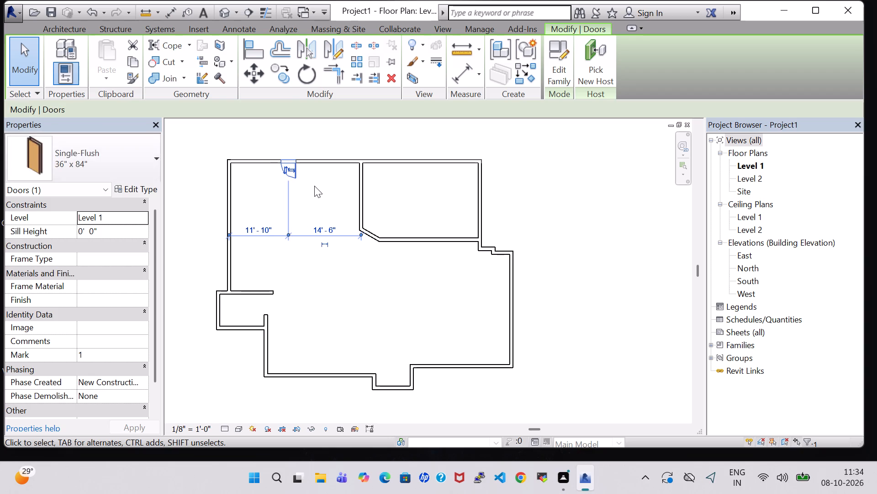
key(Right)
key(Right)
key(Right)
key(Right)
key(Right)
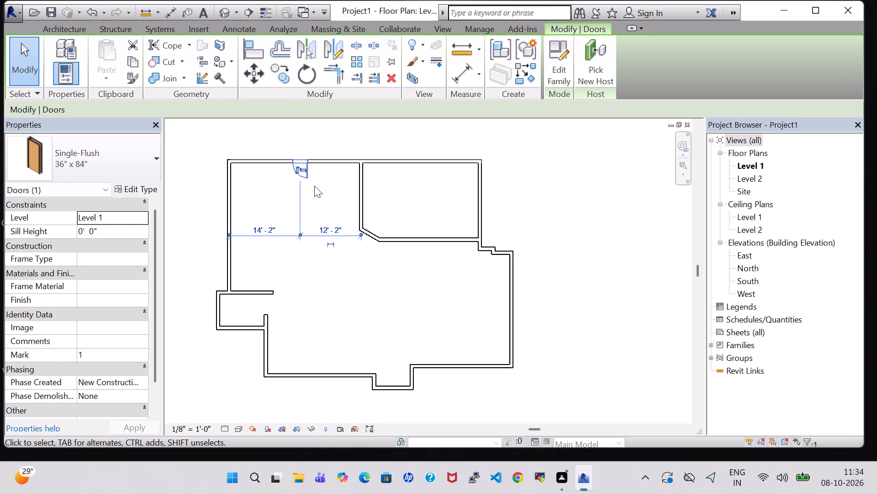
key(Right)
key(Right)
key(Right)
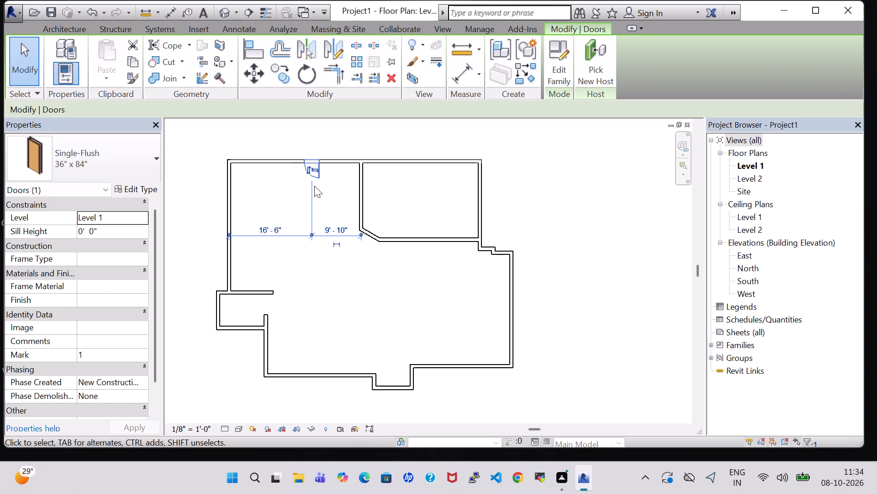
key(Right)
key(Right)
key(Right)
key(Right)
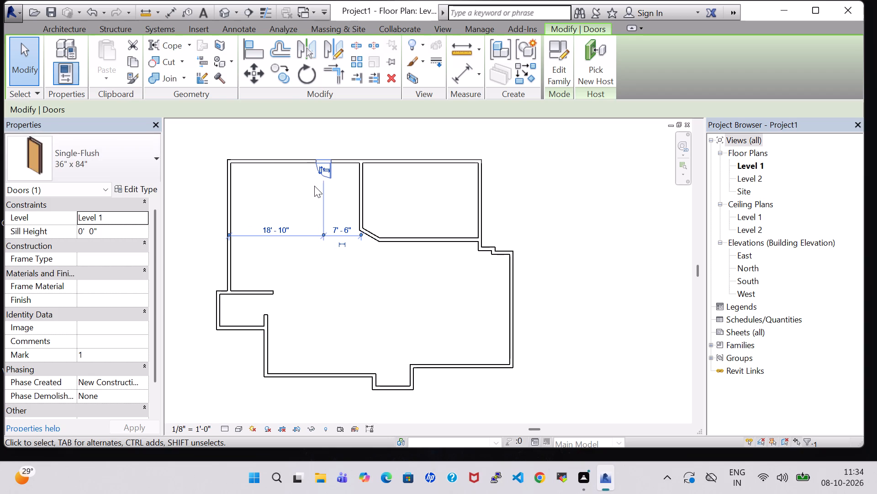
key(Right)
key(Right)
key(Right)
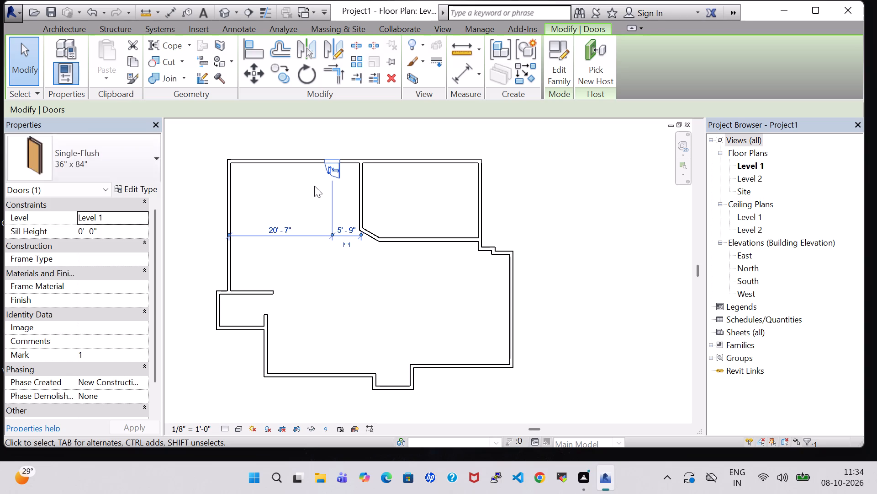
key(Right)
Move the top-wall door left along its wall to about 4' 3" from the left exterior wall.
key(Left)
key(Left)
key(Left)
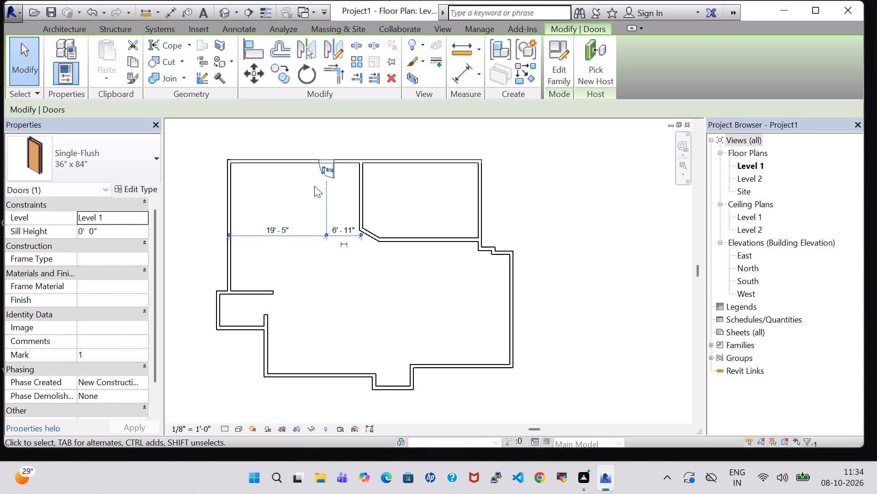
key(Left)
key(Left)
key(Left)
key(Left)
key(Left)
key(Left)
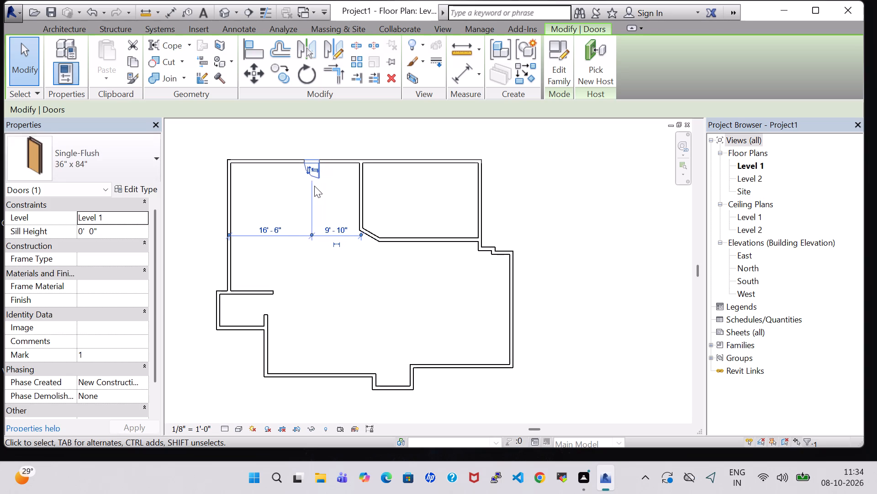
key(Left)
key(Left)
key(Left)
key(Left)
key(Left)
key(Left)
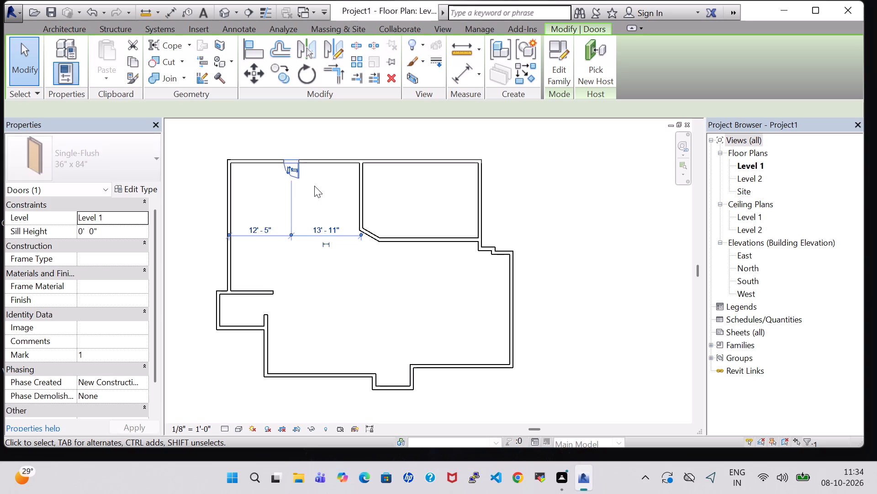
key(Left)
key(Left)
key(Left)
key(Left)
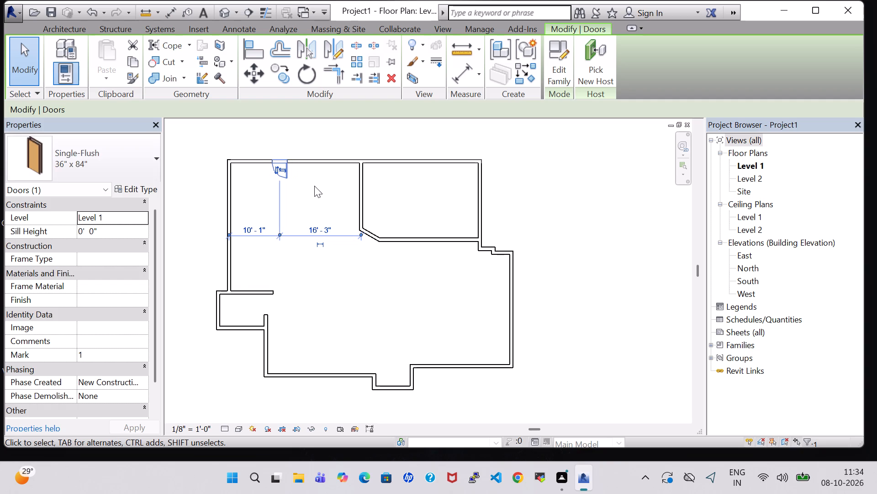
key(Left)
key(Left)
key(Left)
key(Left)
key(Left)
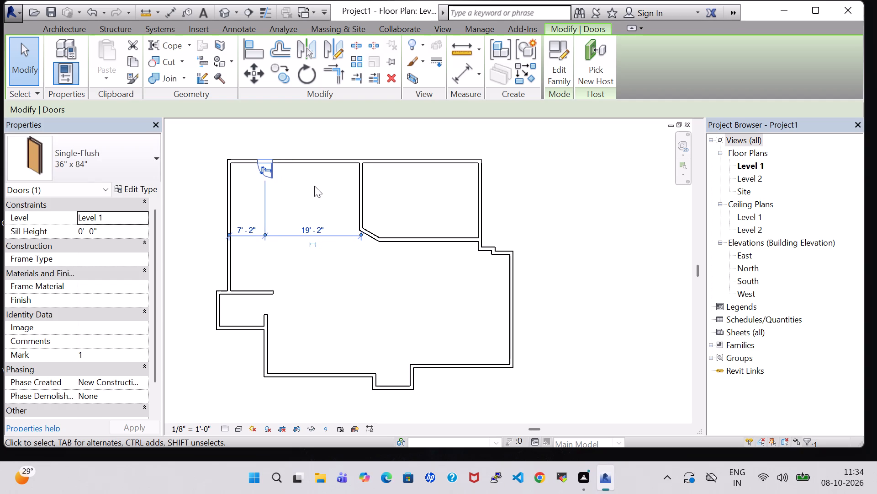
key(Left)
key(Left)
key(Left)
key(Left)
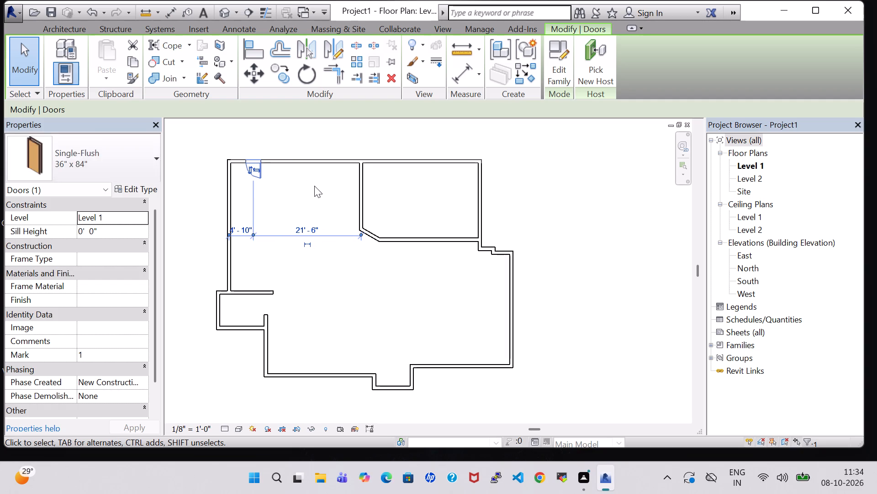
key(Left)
Move the top-wall door right to about 12' 5" from the left exterior wall.
key(Right)
key(Right)
key(Right)
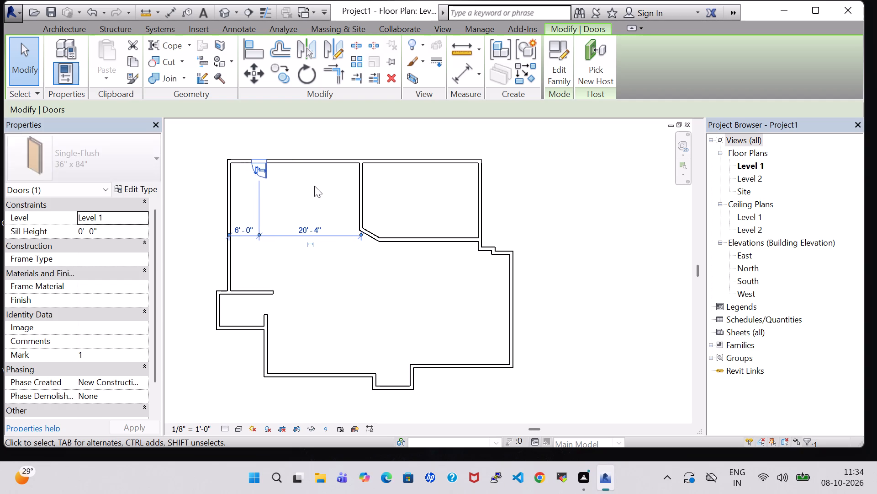
key(Right)
key(Right)
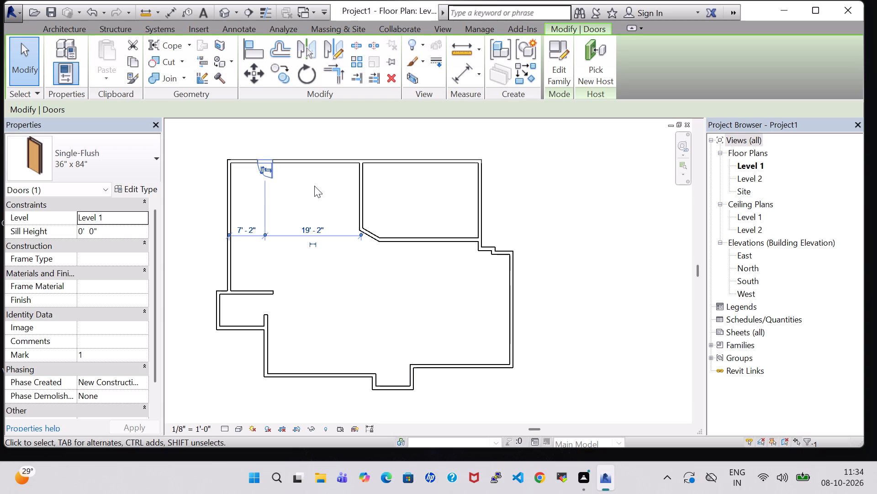
key(Right)
key(Right)
key(Right)
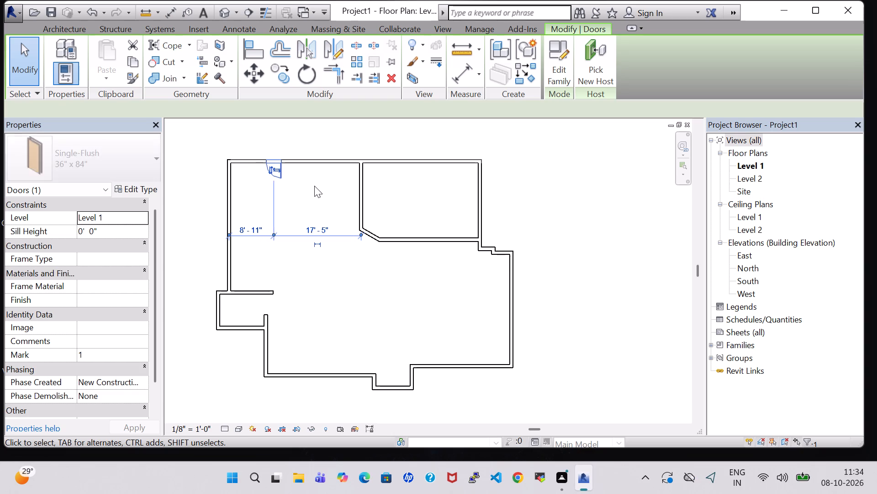
key(Right)
key(Right)
key(Right)
key(Right)
key(Right)
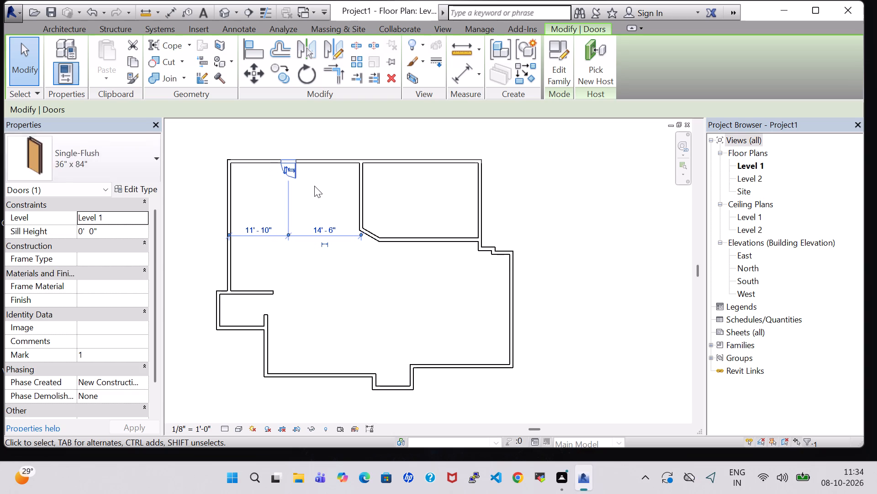
key(Right)
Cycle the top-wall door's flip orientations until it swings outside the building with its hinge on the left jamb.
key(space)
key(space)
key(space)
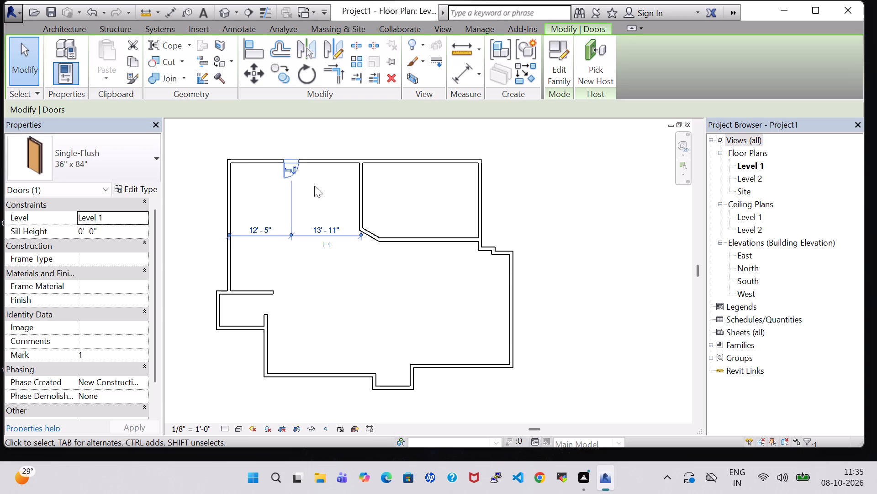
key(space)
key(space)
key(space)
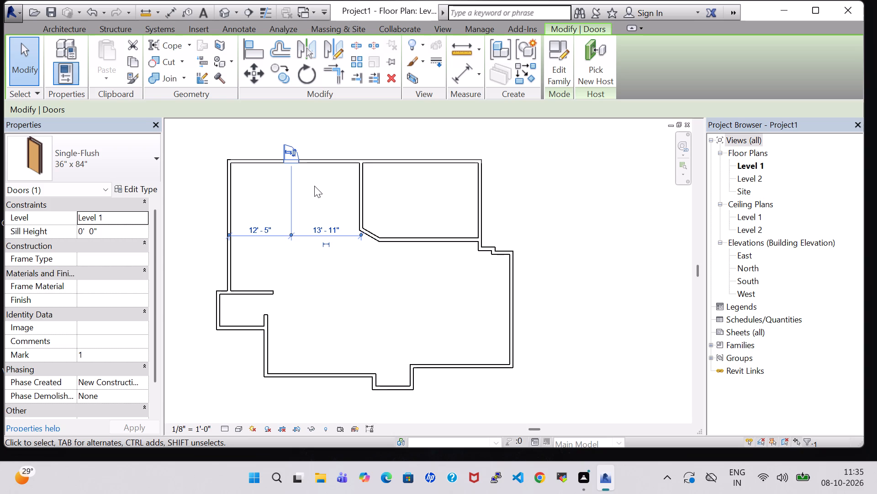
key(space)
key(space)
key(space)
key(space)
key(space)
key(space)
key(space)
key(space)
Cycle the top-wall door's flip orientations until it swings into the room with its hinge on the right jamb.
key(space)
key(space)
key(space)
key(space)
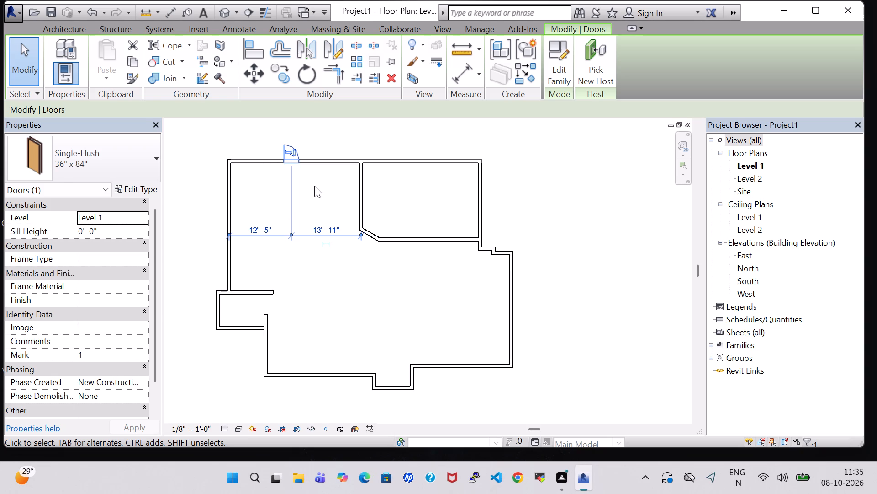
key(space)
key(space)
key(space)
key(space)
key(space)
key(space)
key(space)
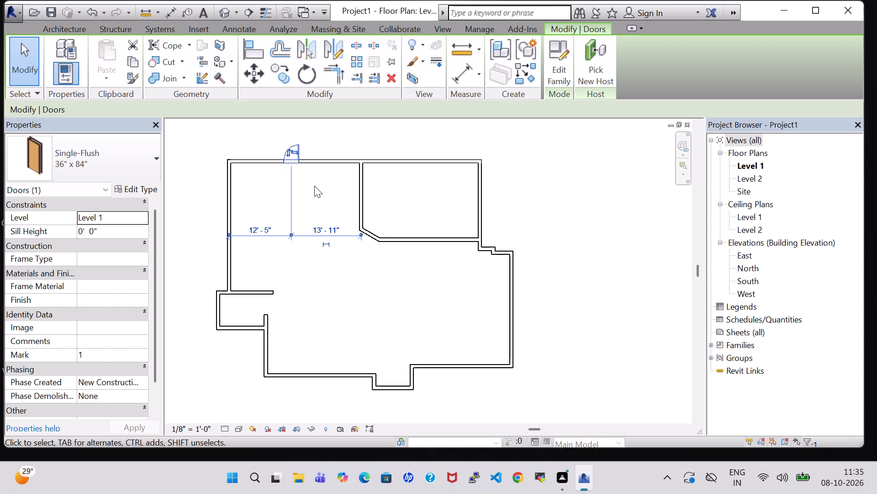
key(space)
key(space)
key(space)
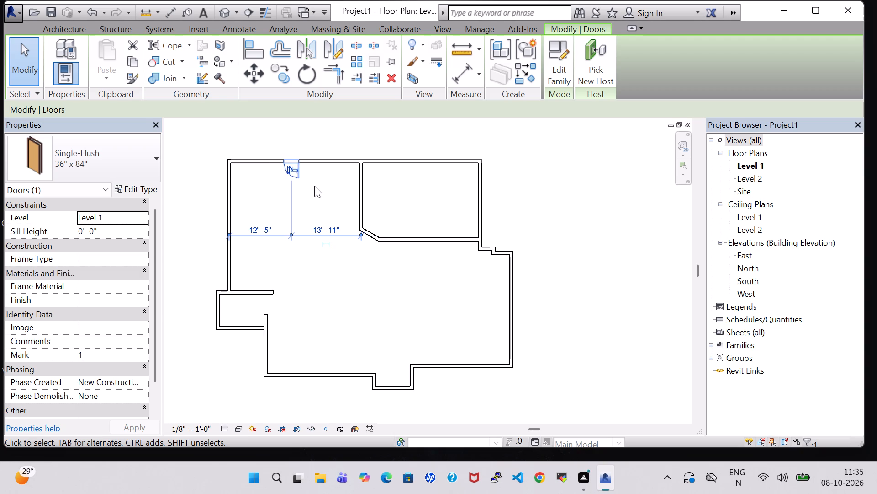
Cycle the top-wall door's flip orientations until it swings into the room with its hinge on the left jamb.
key(space)
key(space)
key(space)
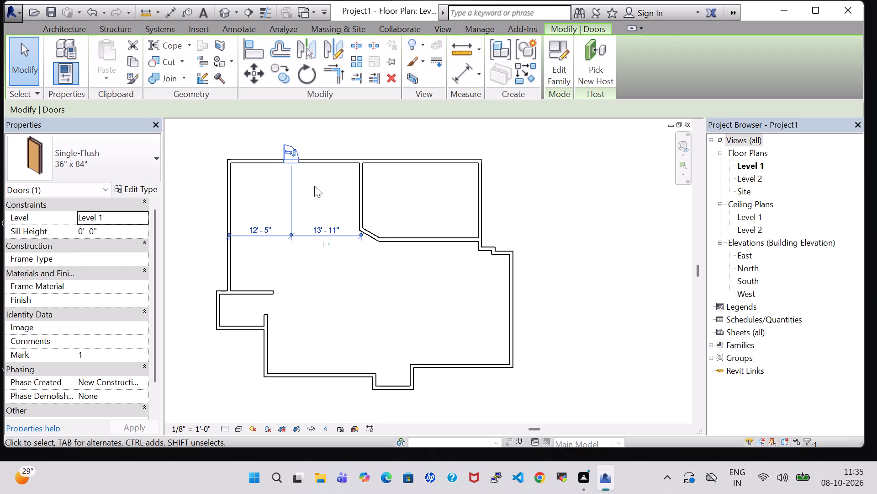
key(space)
key(space)
key(space)
key(space)
key(space)
key(space)
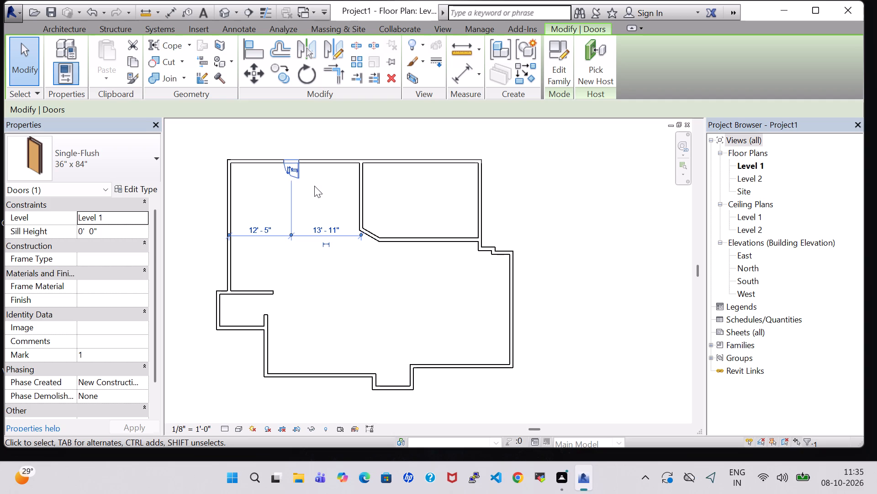
key(space)
key(space)
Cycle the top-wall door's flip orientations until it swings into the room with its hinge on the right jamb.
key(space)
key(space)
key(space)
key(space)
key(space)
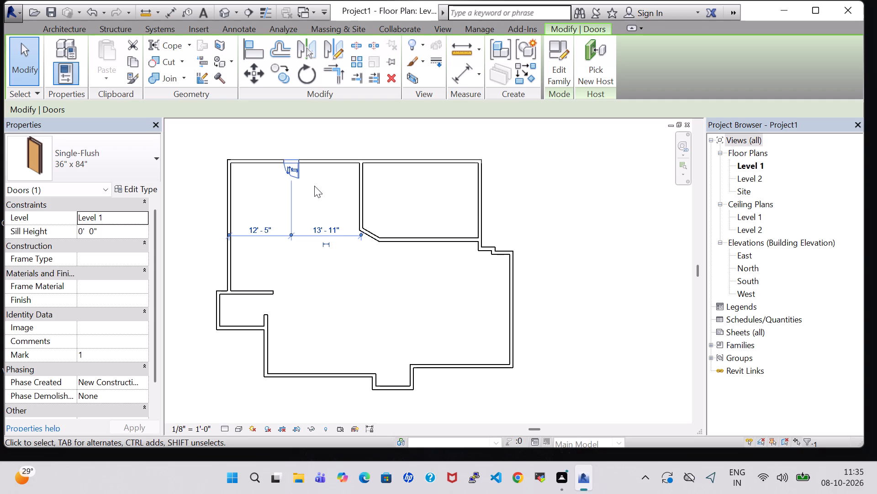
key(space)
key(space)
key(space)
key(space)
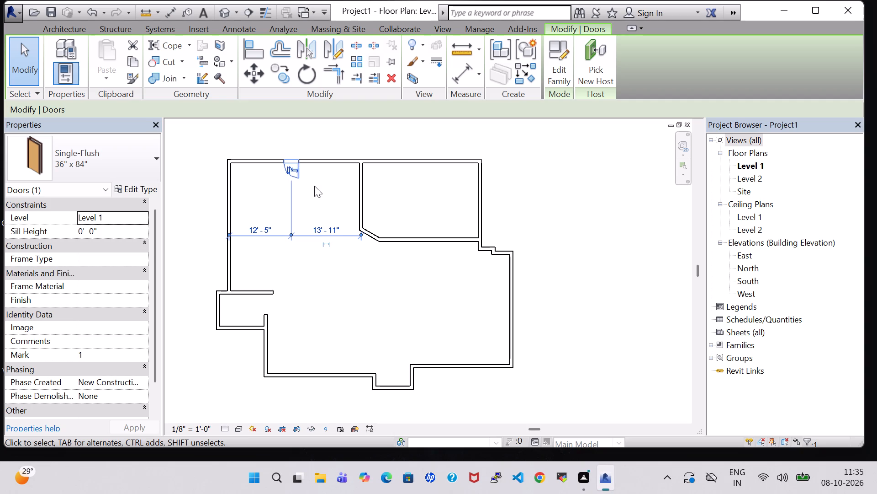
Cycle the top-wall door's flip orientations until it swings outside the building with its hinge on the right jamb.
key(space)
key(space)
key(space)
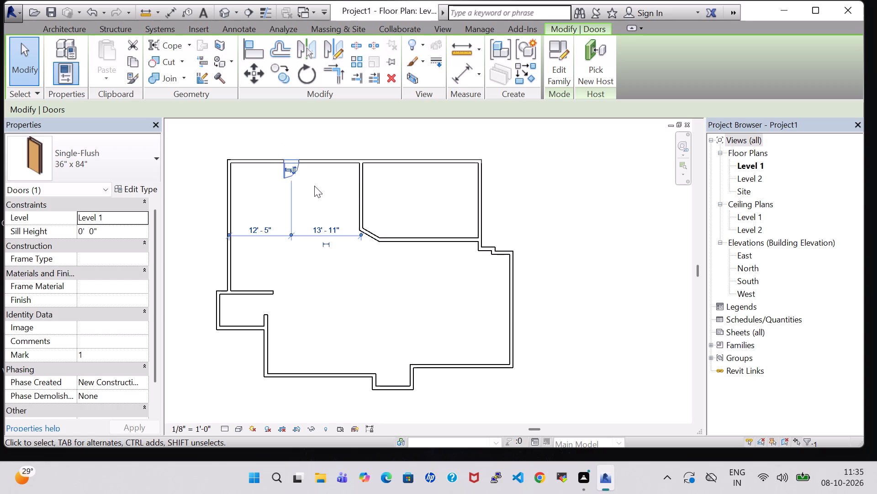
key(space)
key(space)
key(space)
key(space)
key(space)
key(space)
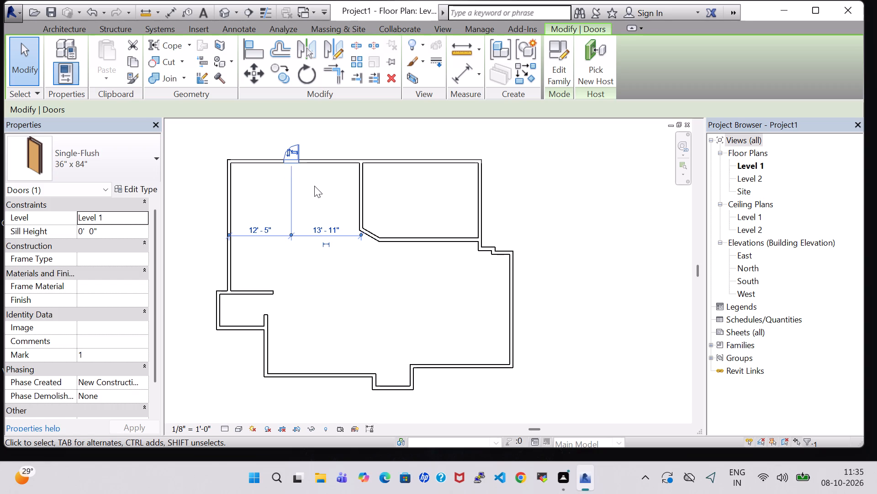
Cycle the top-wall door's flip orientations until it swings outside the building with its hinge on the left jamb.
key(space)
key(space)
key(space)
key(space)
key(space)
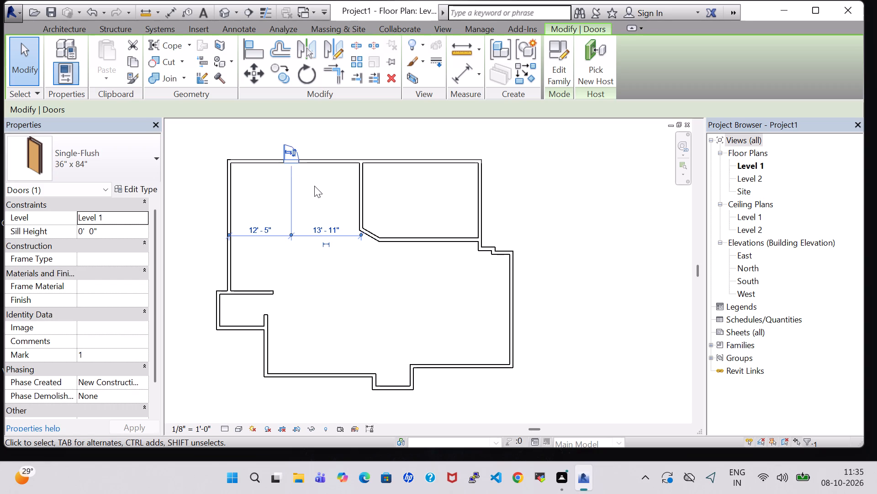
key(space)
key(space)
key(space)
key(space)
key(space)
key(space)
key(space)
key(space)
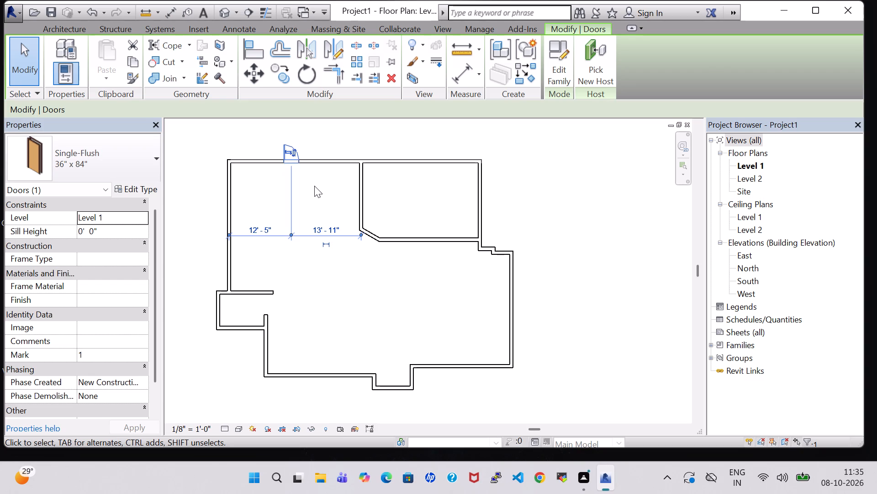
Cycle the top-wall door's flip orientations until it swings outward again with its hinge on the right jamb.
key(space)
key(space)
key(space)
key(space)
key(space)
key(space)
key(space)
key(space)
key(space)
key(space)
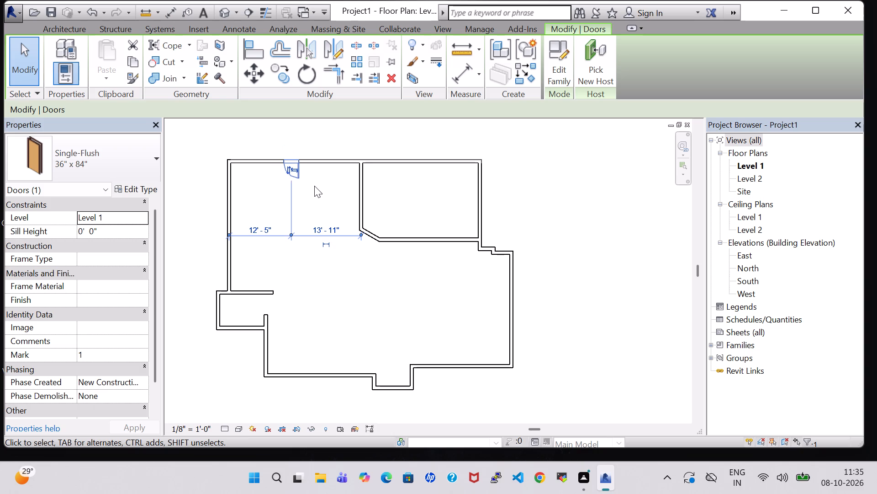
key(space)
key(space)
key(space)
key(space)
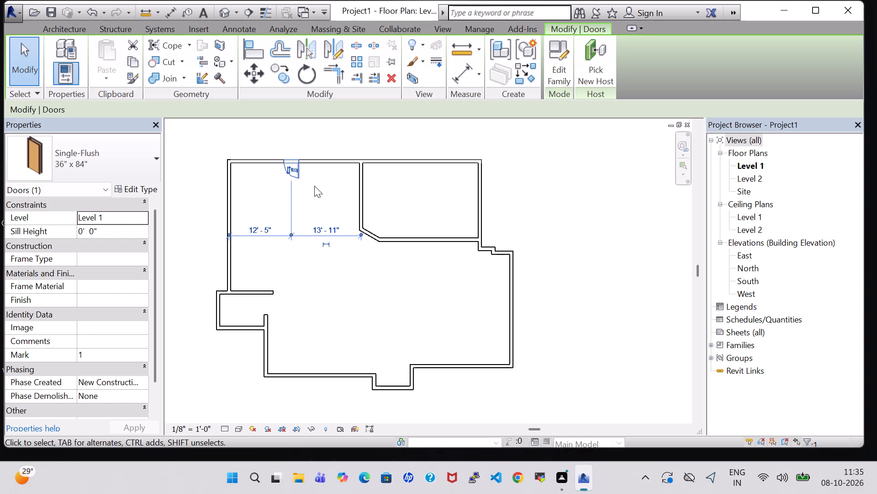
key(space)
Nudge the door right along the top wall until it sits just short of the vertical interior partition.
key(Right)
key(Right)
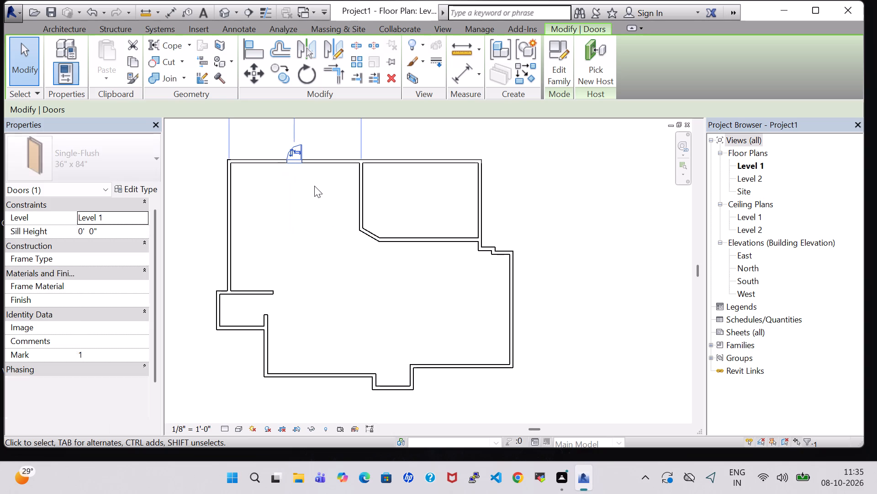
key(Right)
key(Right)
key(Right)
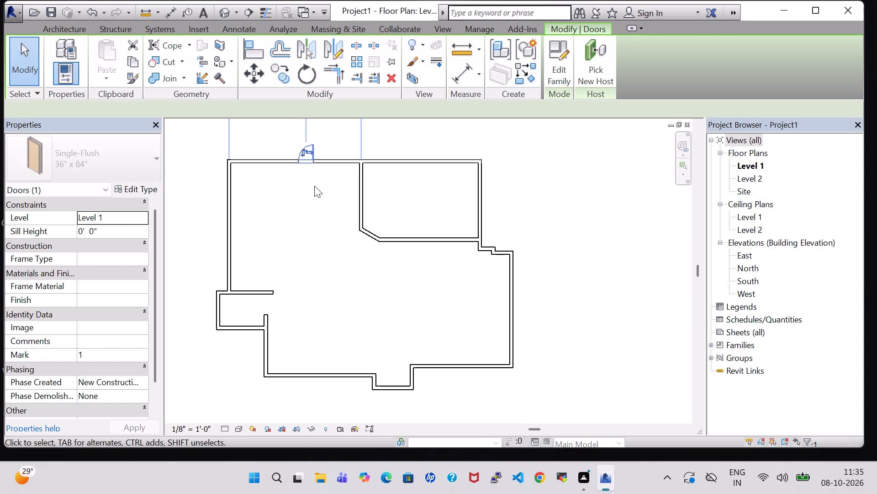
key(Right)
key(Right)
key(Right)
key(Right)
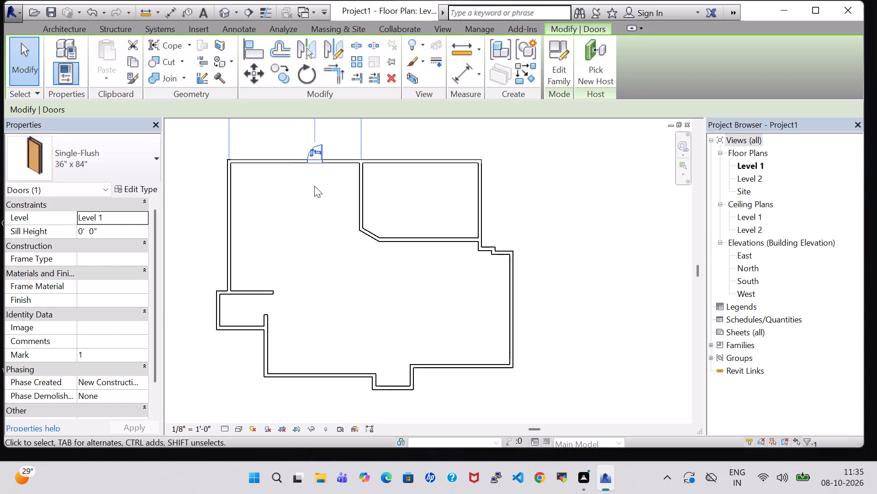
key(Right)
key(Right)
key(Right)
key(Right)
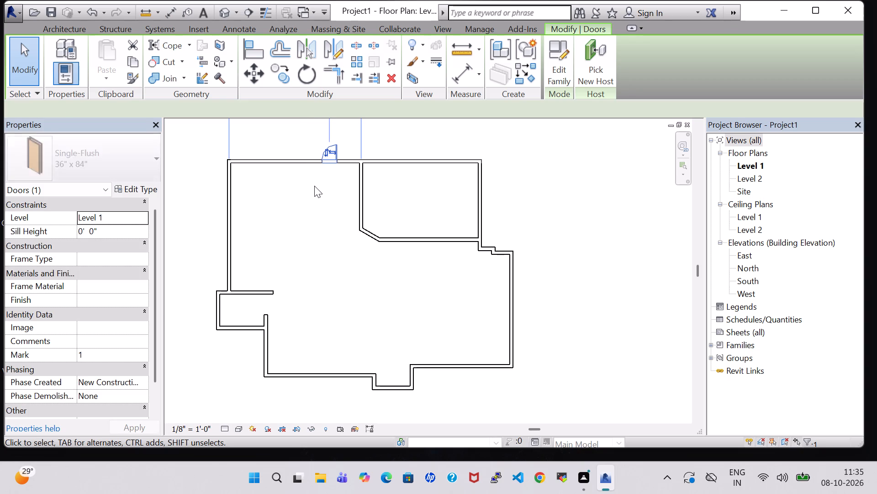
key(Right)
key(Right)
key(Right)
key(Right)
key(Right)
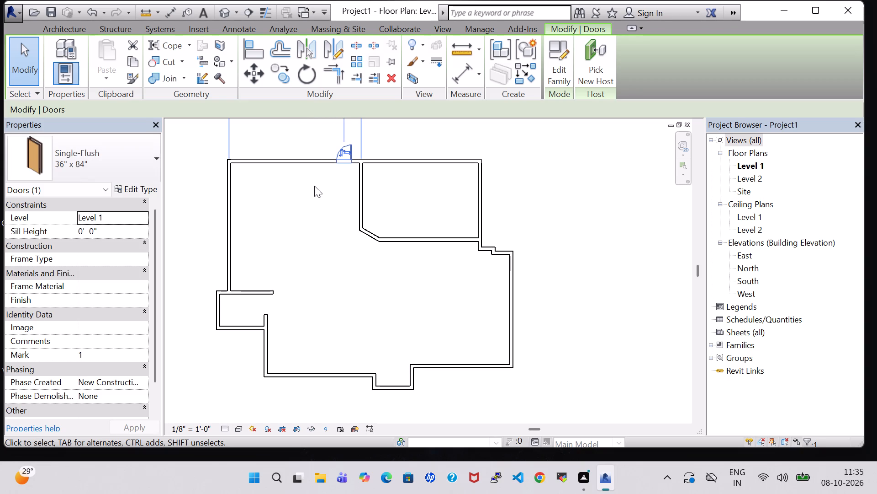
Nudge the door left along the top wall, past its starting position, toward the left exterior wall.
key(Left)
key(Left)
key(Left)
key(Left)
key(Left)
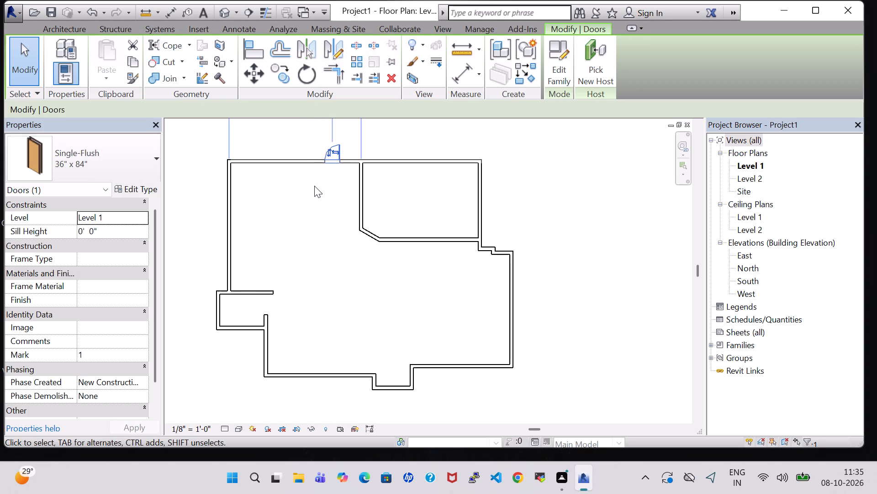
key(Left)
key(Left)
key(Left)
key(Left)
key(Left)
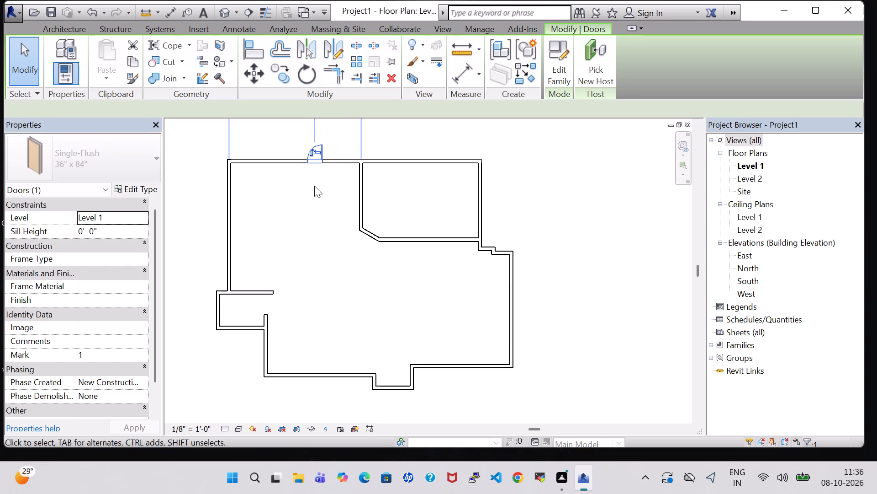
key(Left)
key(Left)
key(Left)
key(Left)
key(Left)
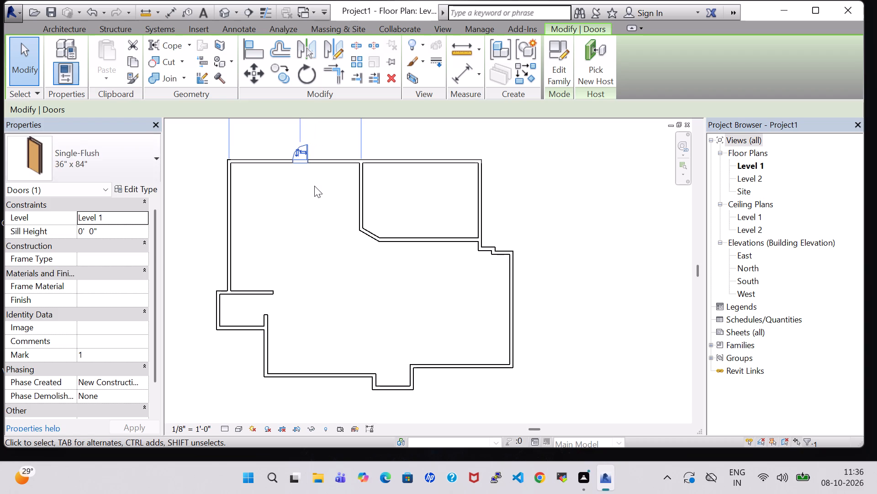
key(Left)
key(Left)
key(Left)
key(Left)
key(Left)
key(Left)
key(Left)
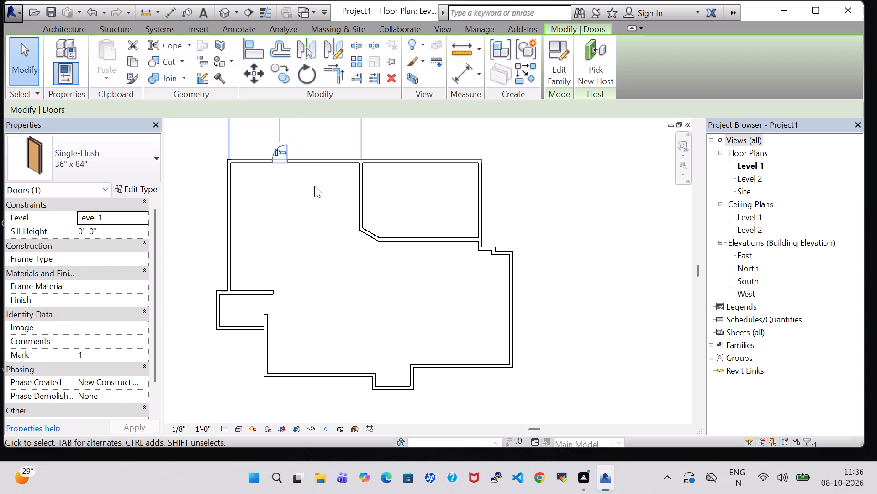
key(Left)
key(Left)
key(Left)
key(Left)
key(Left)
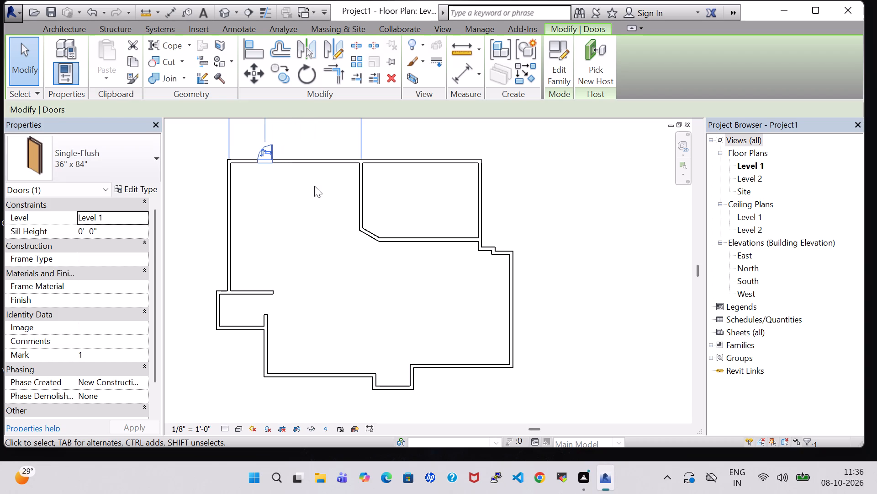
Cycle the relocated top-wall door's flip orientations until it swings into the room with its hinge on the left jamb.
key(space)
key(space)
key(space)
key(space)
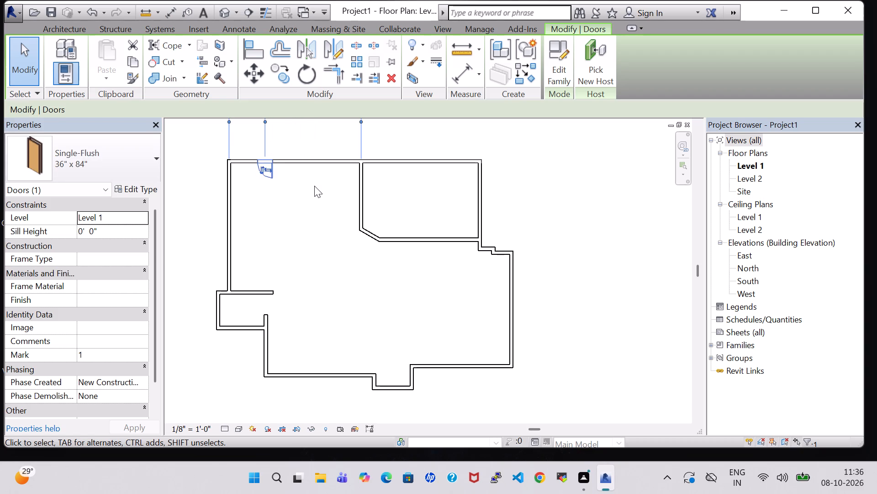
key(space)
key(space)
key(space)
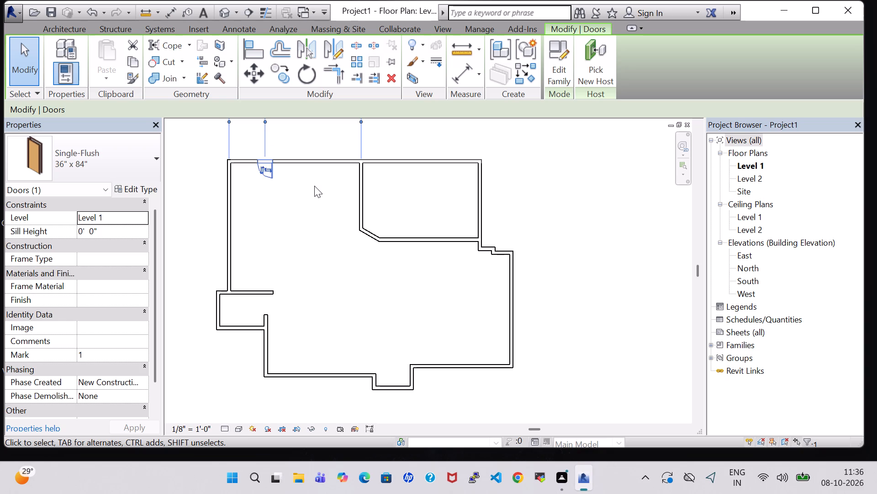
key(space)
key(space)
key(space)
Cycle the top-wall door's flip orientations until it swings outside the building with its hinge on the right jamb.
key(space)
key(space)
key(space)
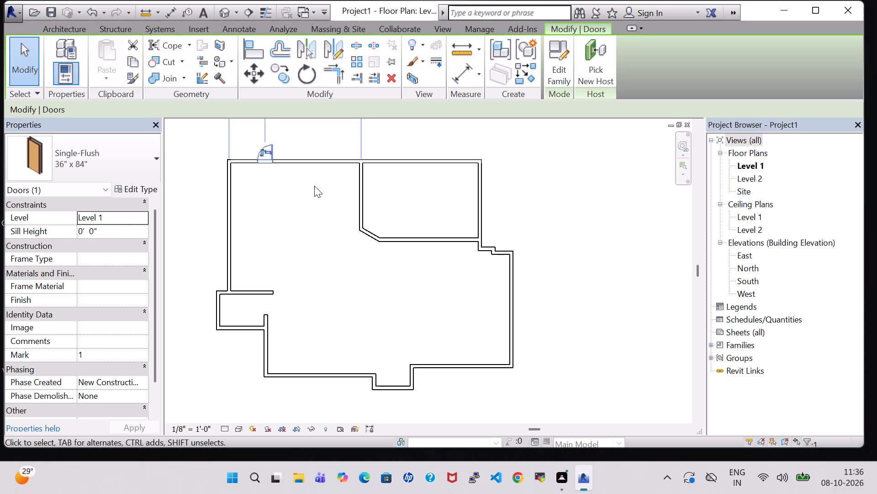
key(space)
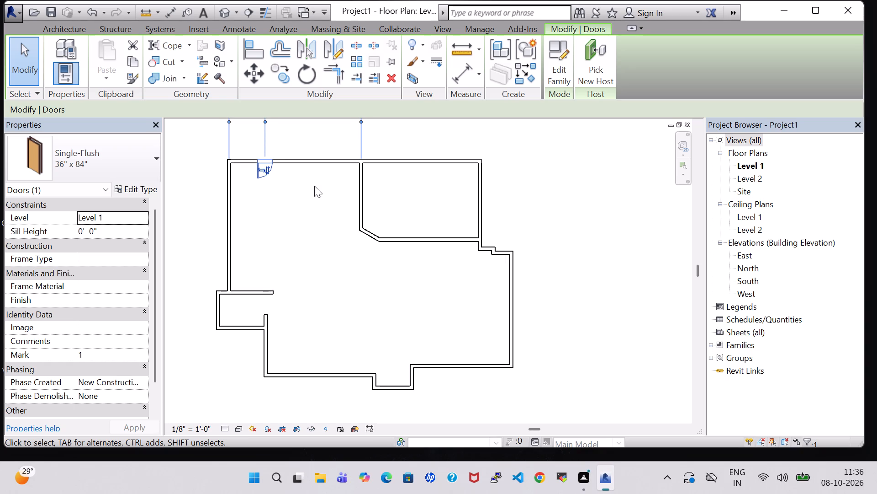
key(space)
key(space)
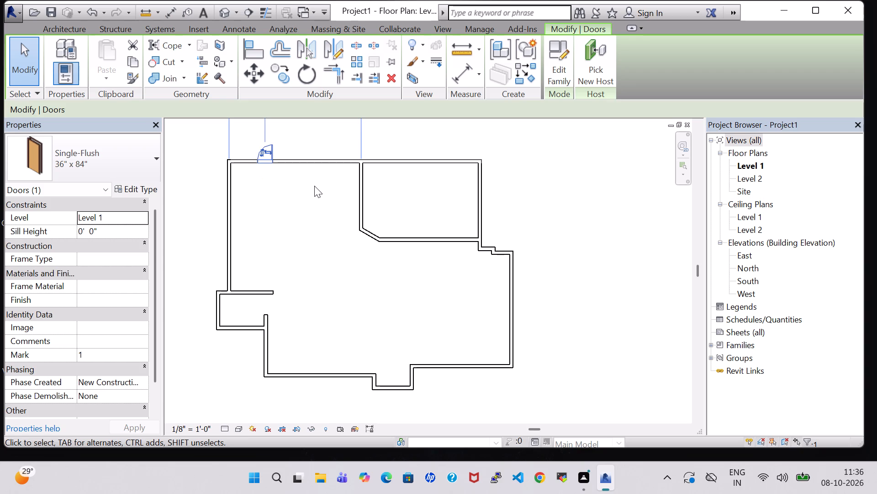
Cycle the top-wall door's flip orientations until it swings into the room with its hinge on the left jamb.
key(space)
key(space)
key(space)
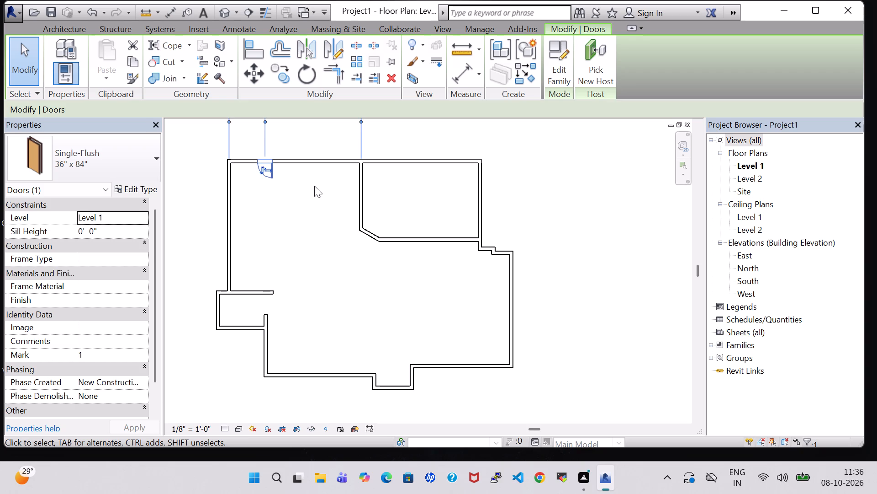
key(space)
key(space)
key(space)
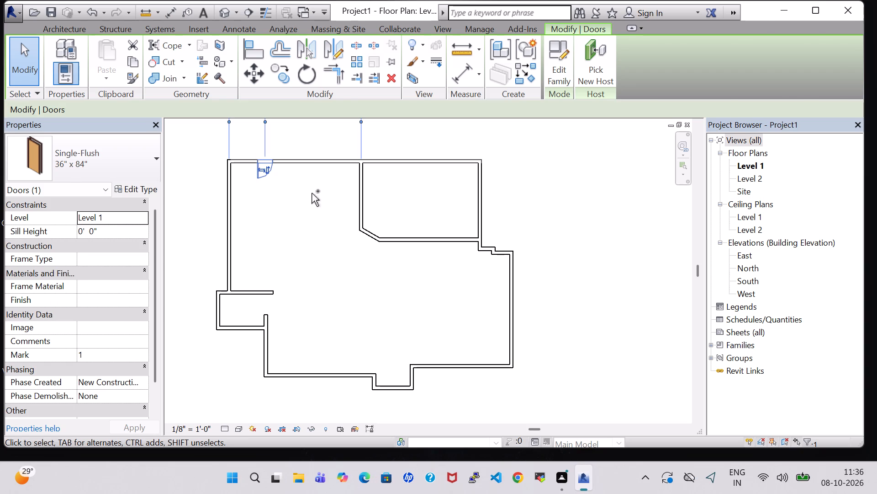
Undo the last door flip and delete the Single-Flush door from the top wall.
key(ctrl+z)
click(270, 151)
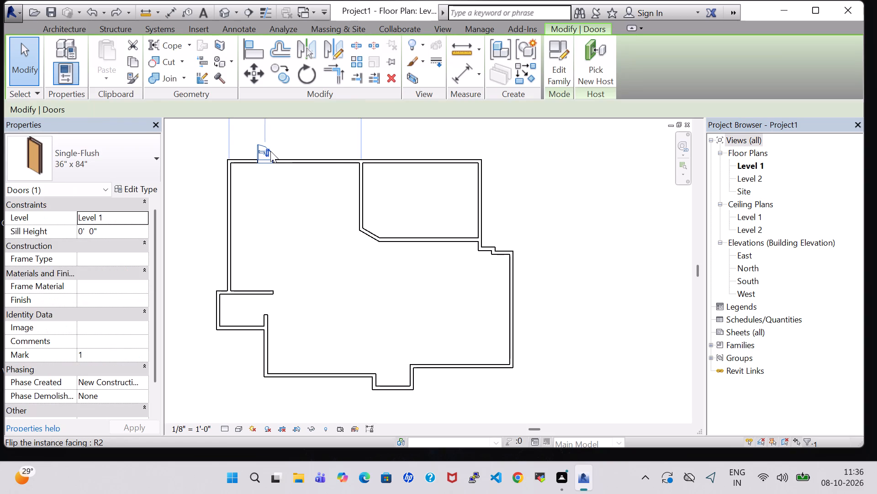
key(Delete)
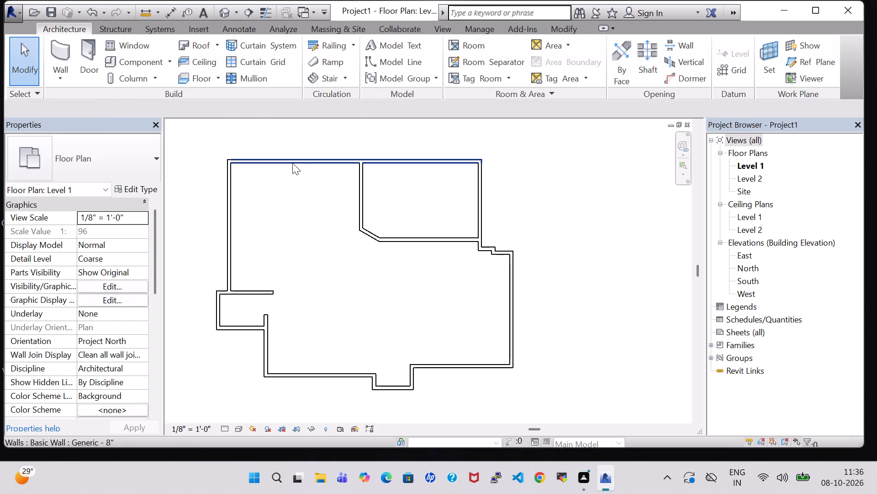
Load the Door-Double-Flush_Panel-Double-Acting family from the US Imperial Doors library with its 68" x 84" type.
click(68, 54)
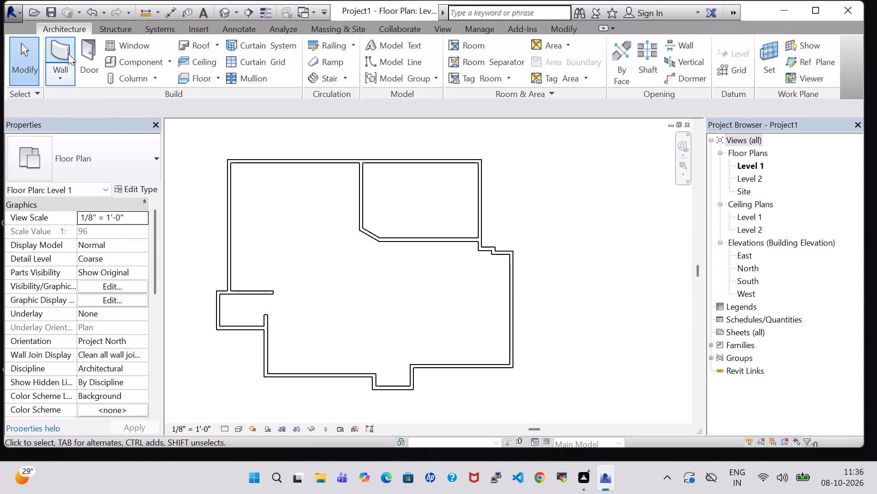
key(Escape)
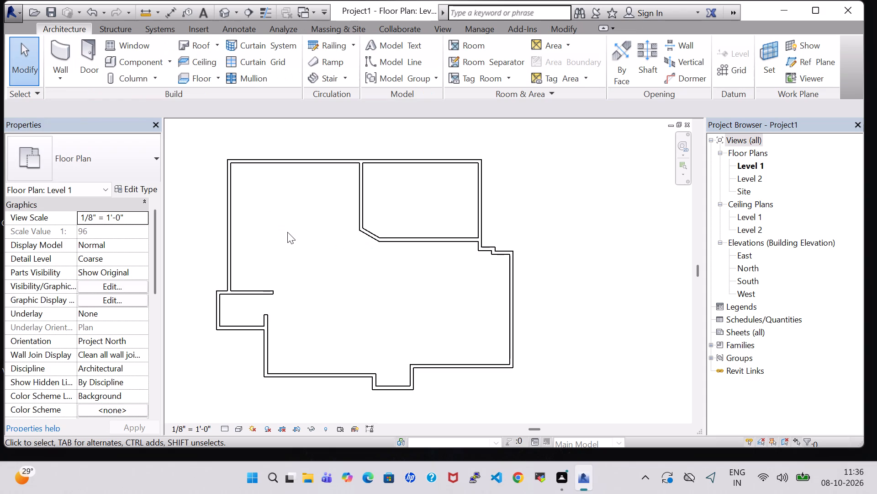
click(91, 63)
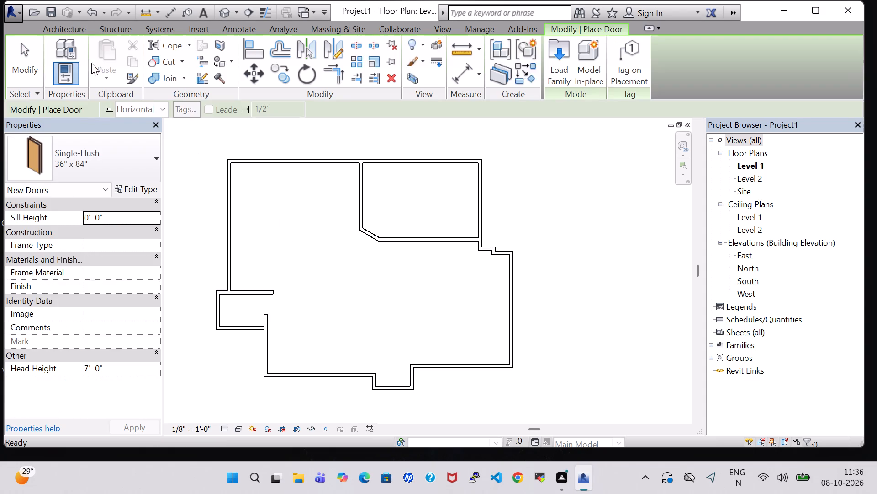
click(555, 82)
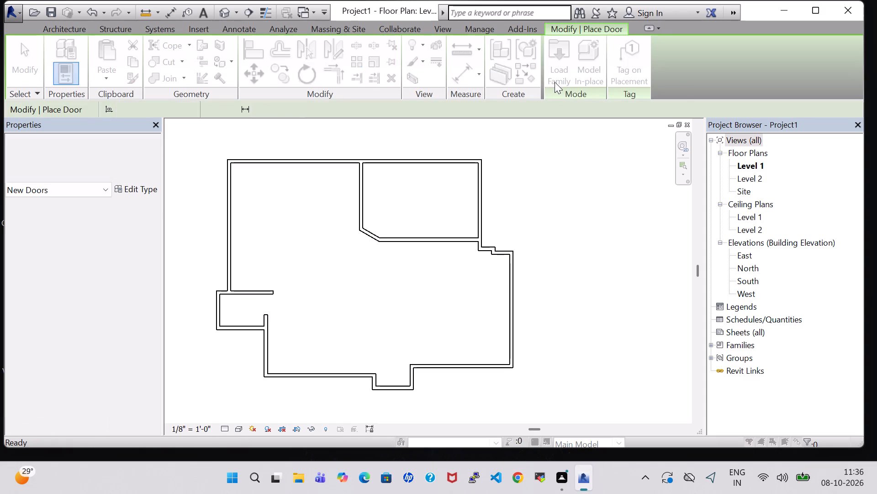
scroll(401, 243, down, 1)
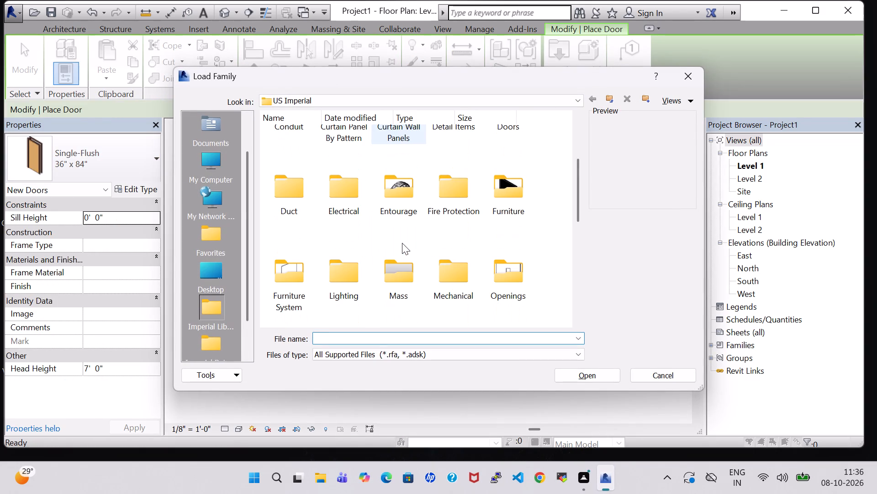
click(499, 205)
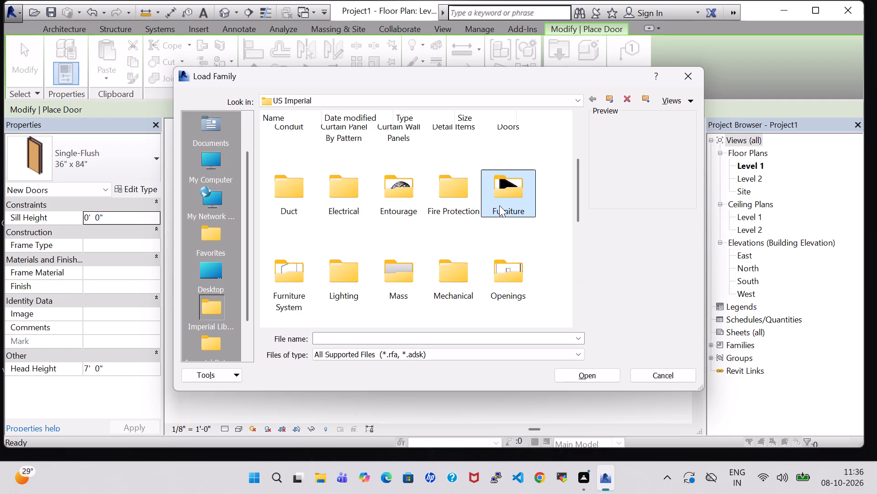
key(d)
double_click(500, 165)
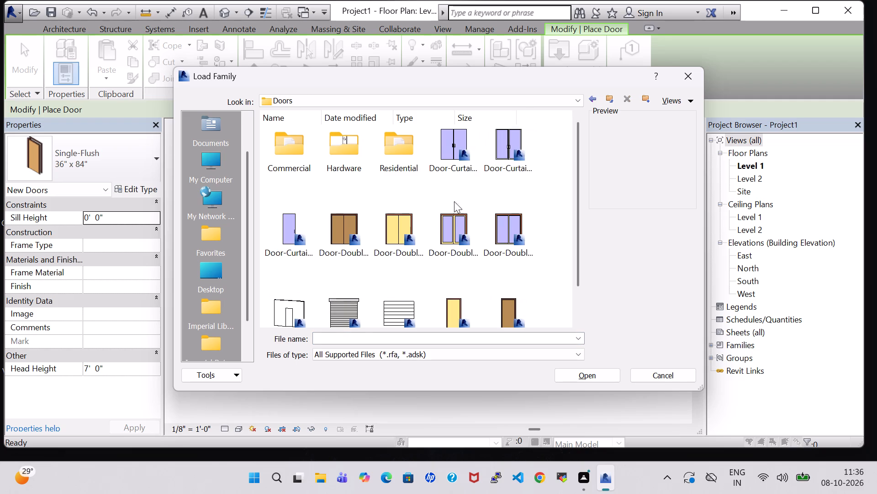
click(343, 225)
click(387, 243)
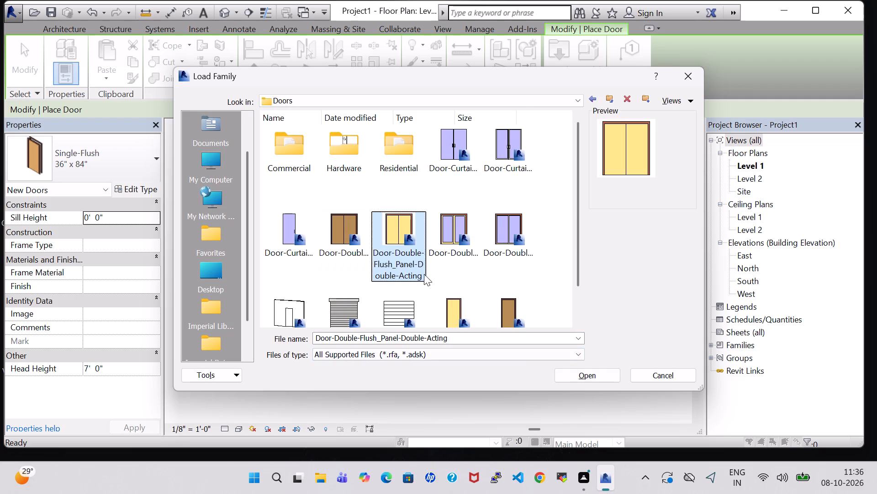
click(580, 372)
click(428, 240)
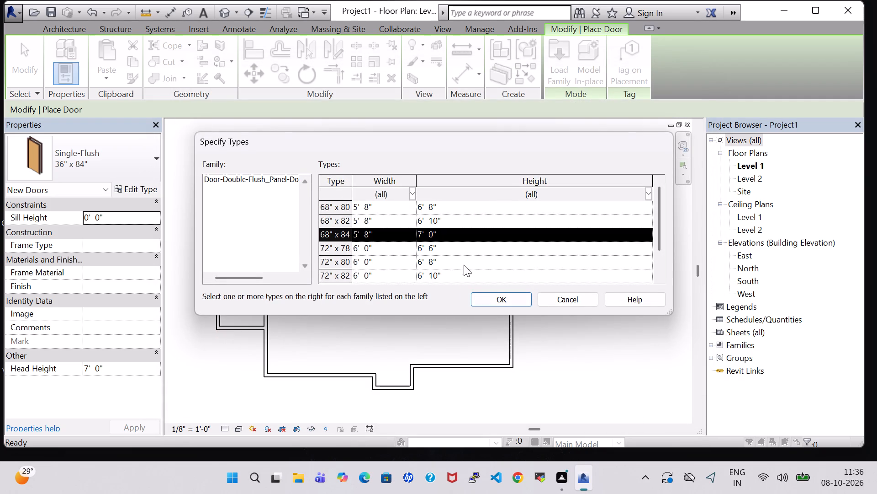
click(500, 301)
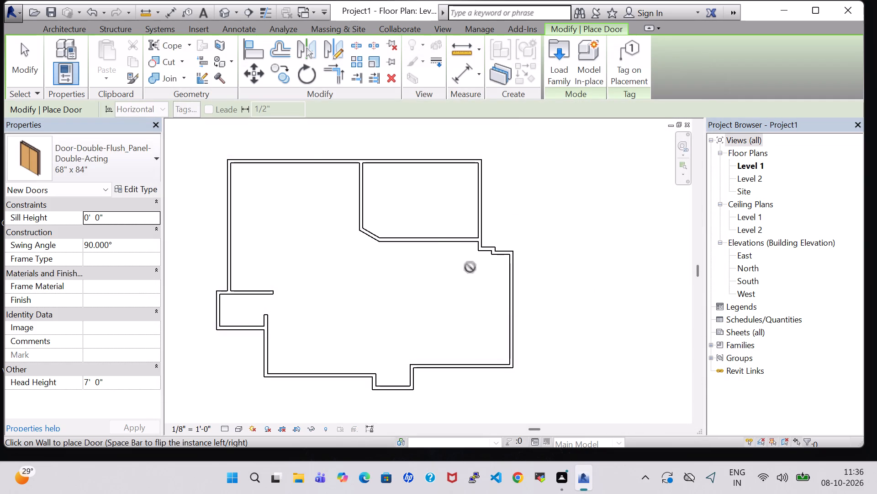
Place the 68" x 84" double-acting door in the vertical partition between the two upper rooms, about 8'-2" below the top wall.
click(361, 202)
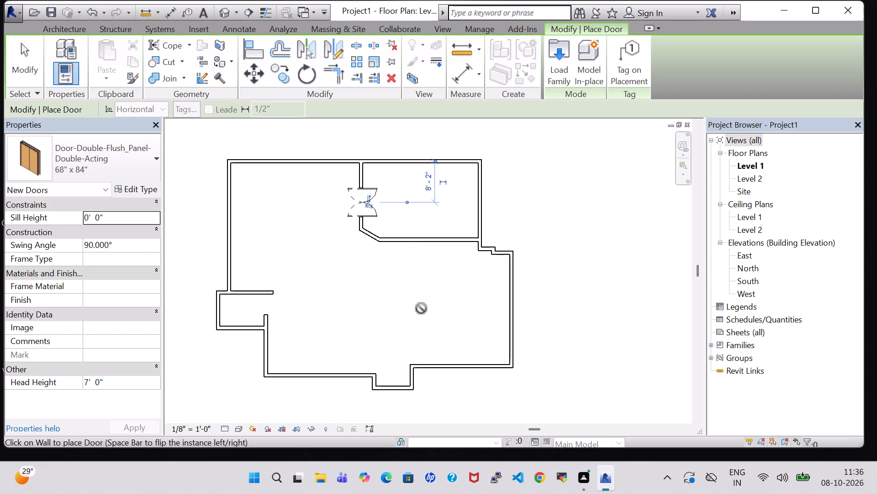
key(Escape)
key(Escape)
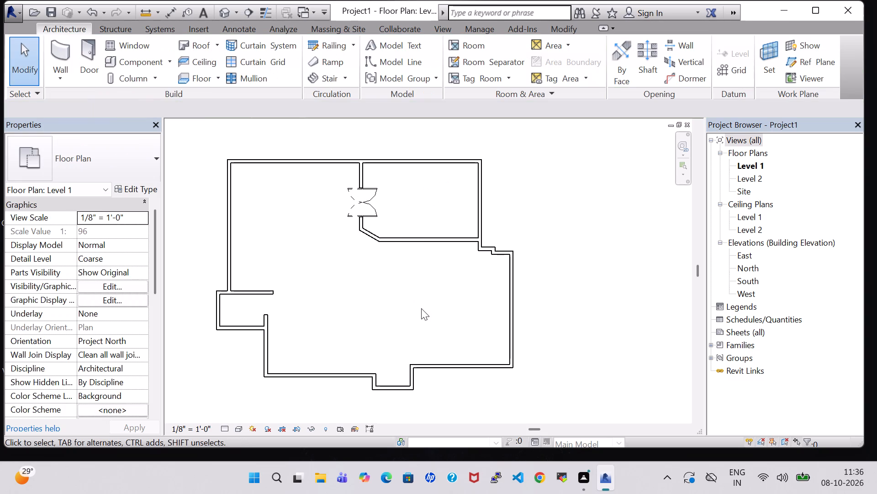
click(513, 189)
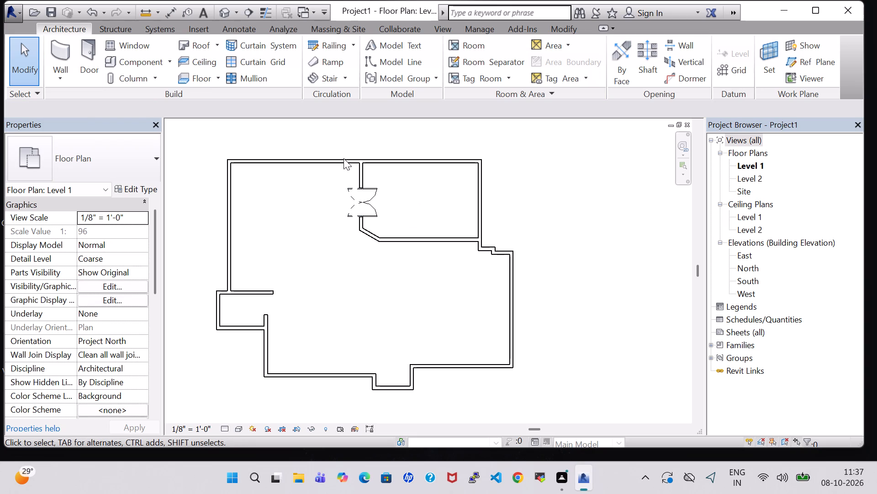
Place three Fixed 36" x 72" windows in the top wall: one in the upper-left room and two in the upper-right room, about 12'-2" apart.
click(132, 49)
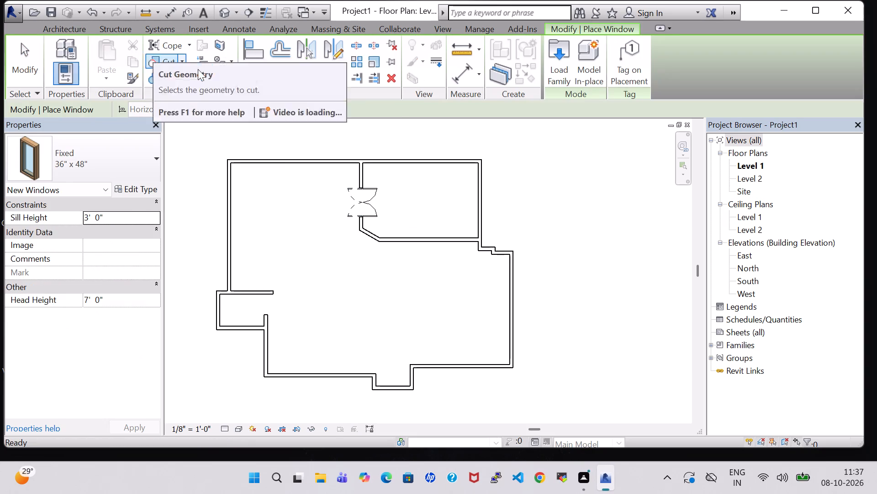
click(140, 155)
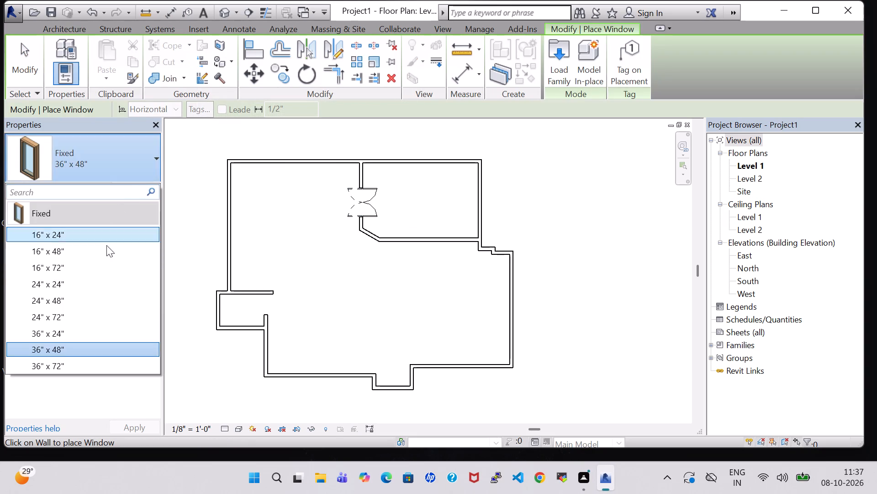
click(86, 372)
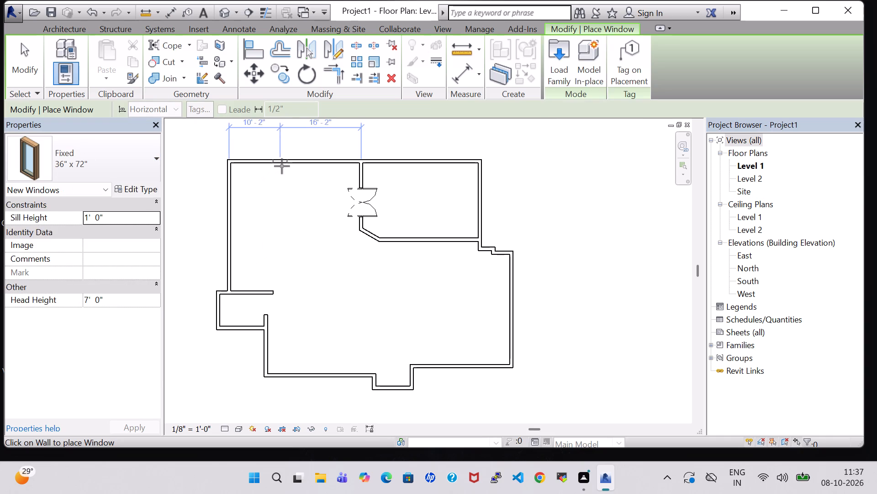
click(284, 160)
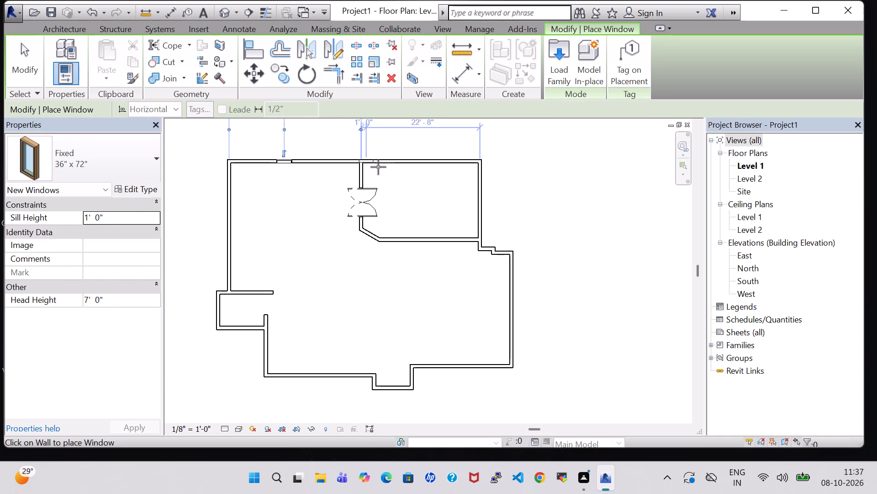
click(387, 168)
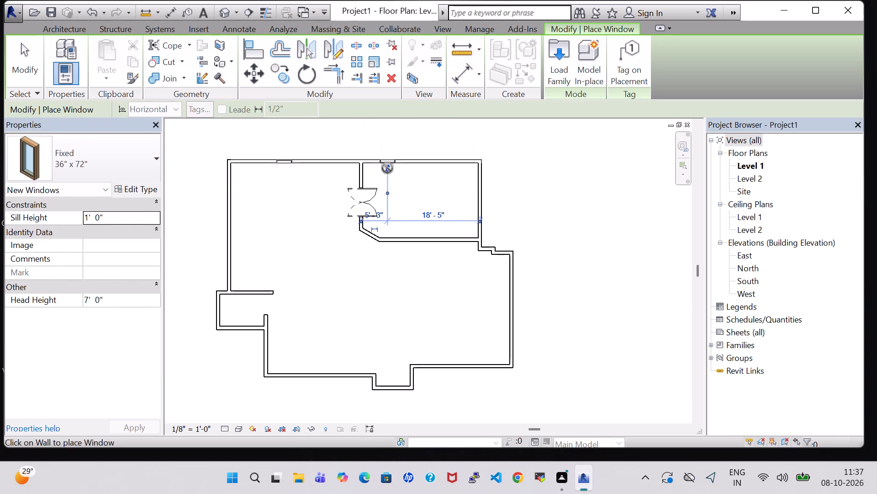
click(449, 156)
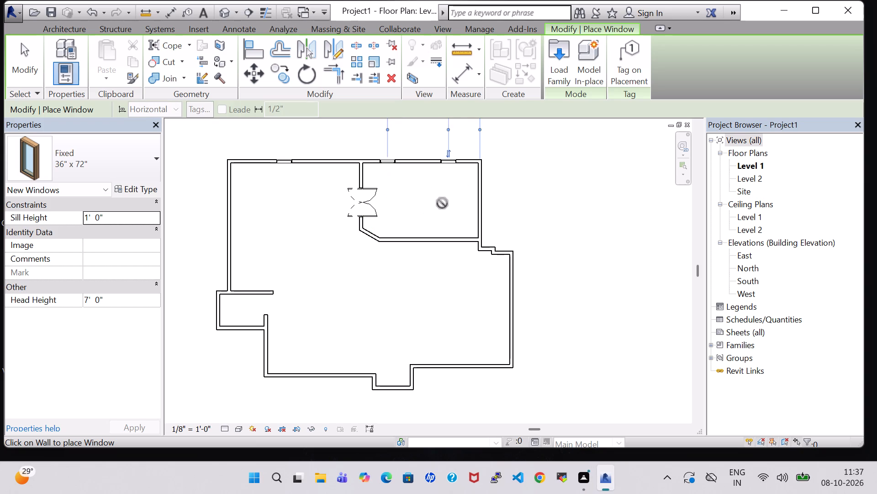
key(Escape)
key(Escape)
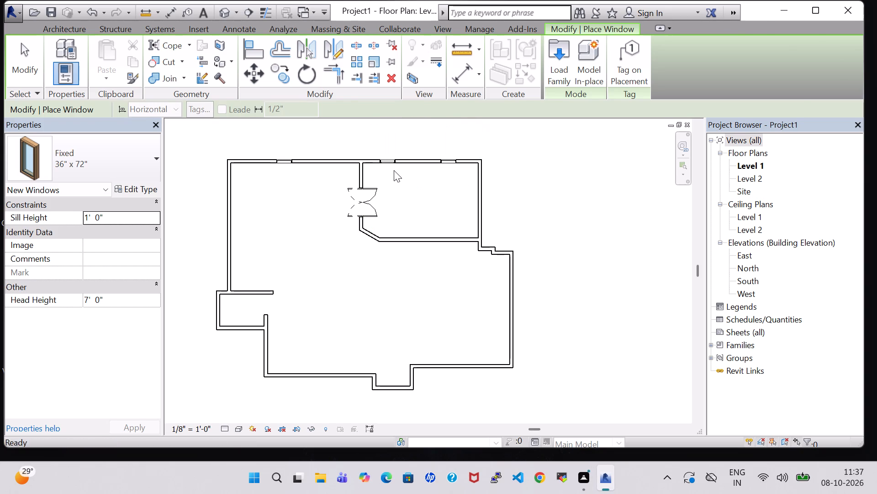
Flip the facing of the top wall's middle window toward the building's exterior.
click(391, 166)
key(space)
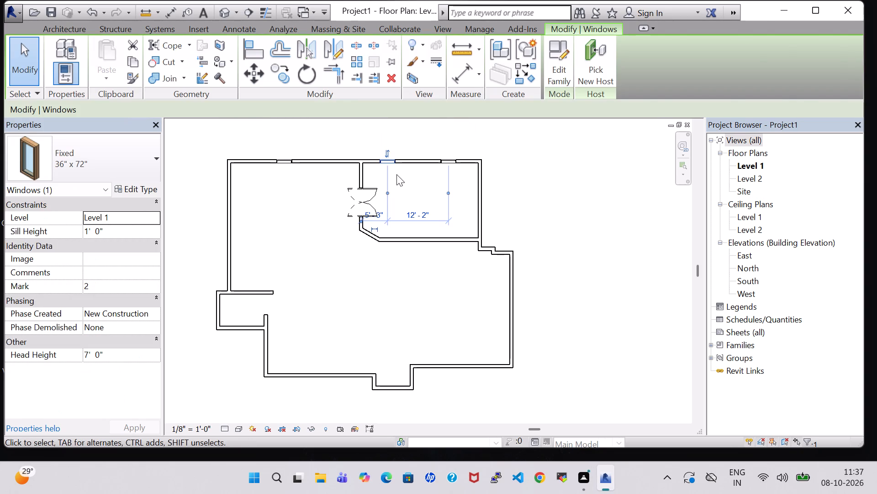
click(396, 174)
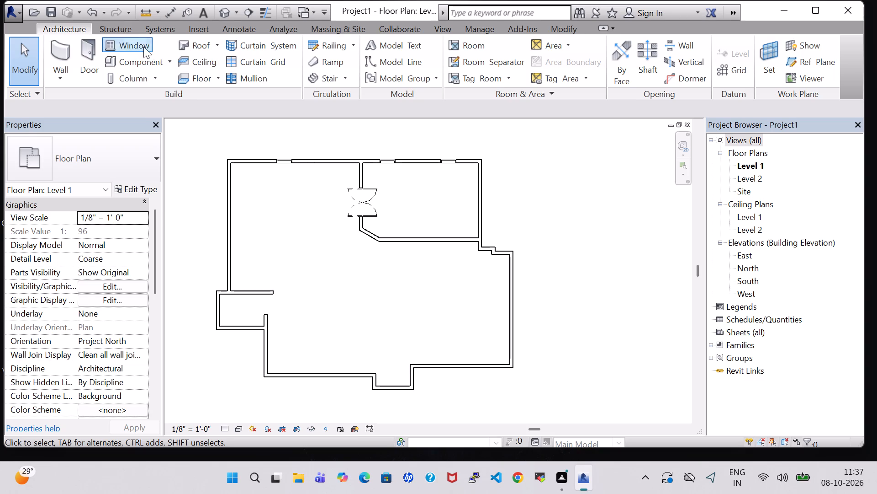
Place Fixed 36" x 72" windows in the lower-left bottom wall, the right wall about 5'-6" from its upper corner, and the lower-right bottom wall.
click(143, 47)
click(143, 159)
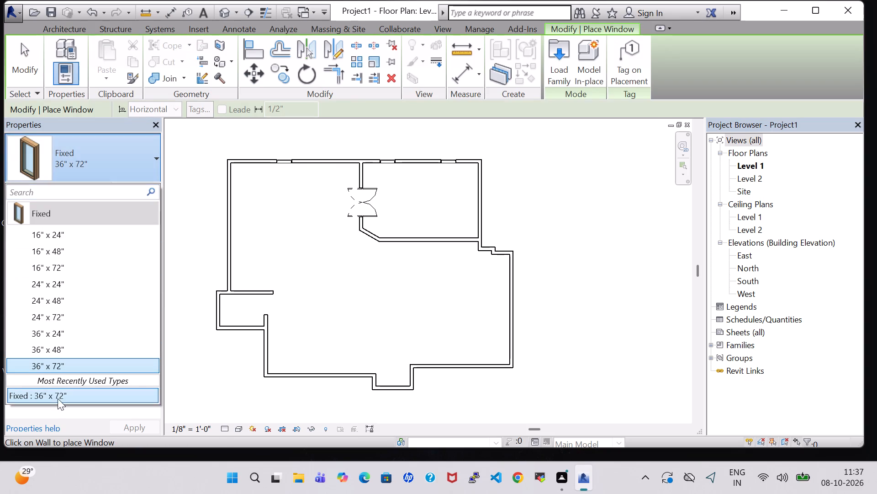
click(56, 362)
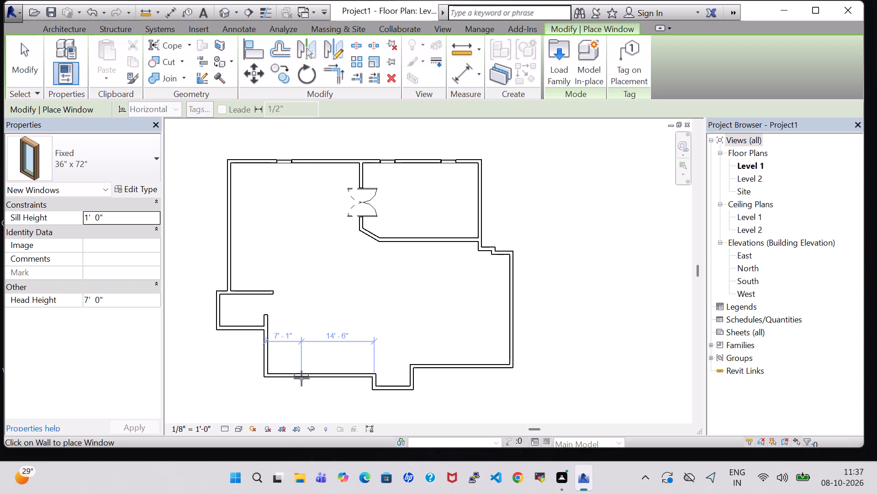
click(321, 378)
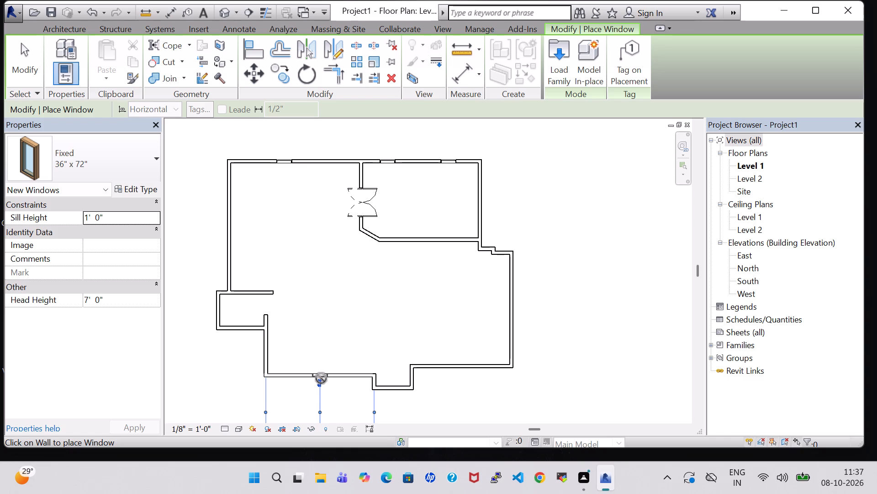
click(515, 280)
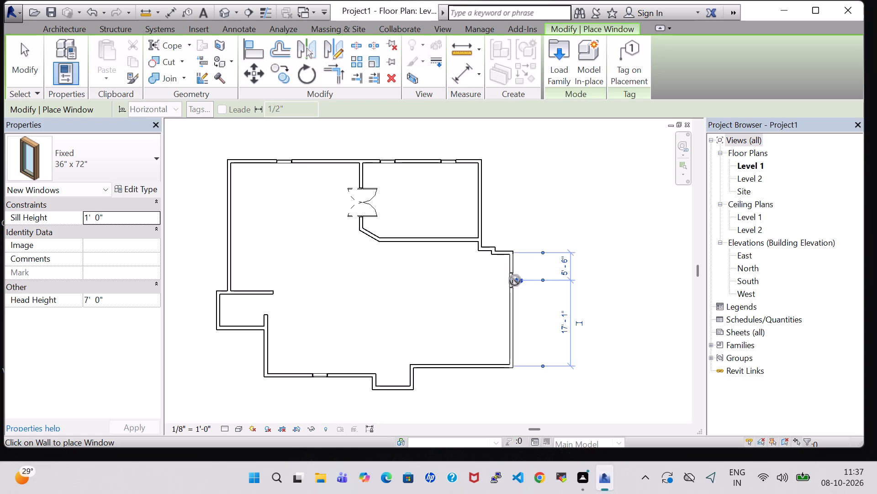
click(475, 368)
key(Escape)
key(Escape)
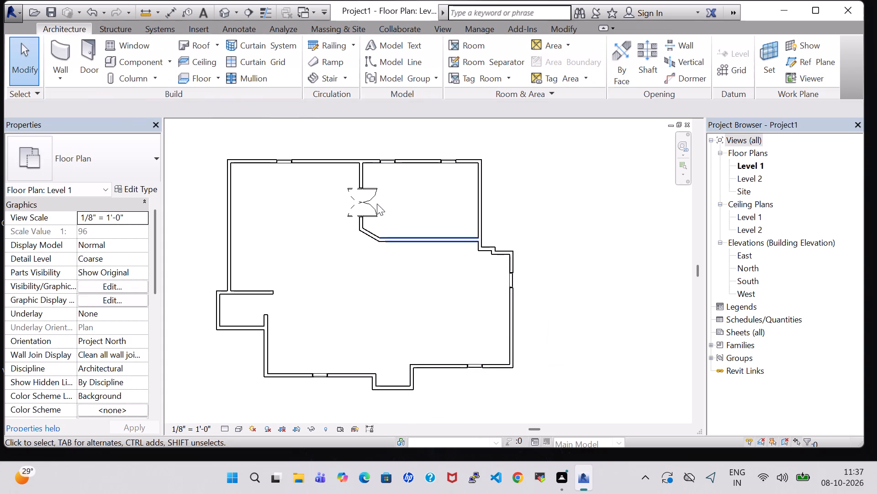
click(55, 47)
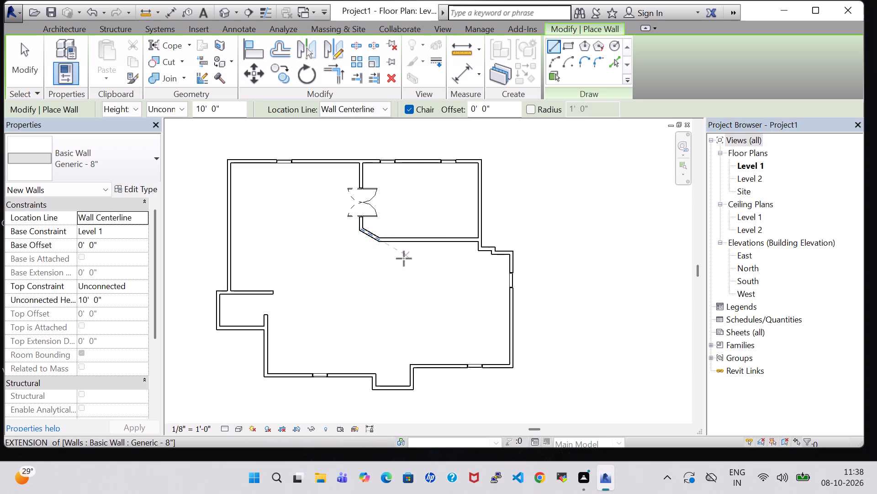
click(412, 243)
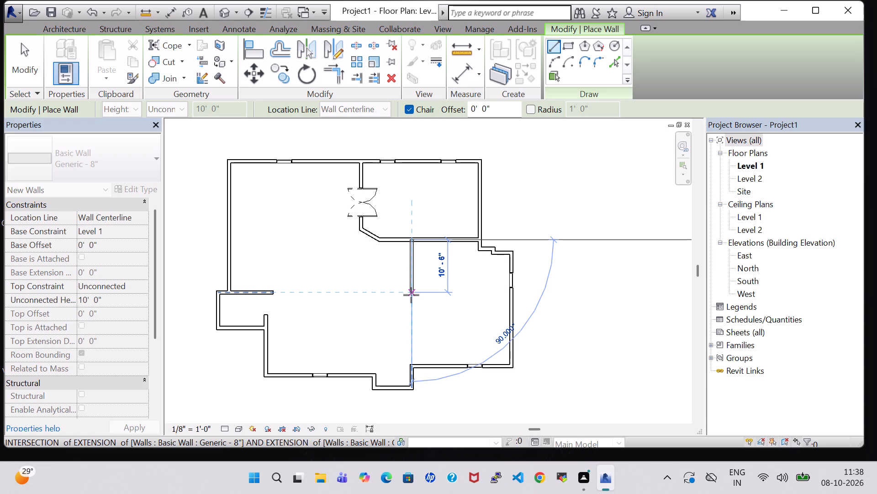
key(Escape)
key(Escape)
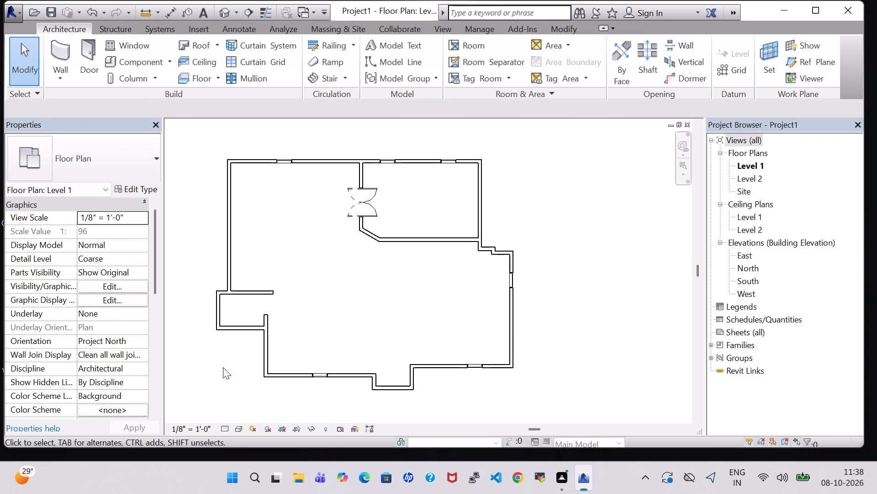
Nudge the short horizontal wall above the left bump-out five increments rightward, extending its free end farther into the building.
click(275, 295)
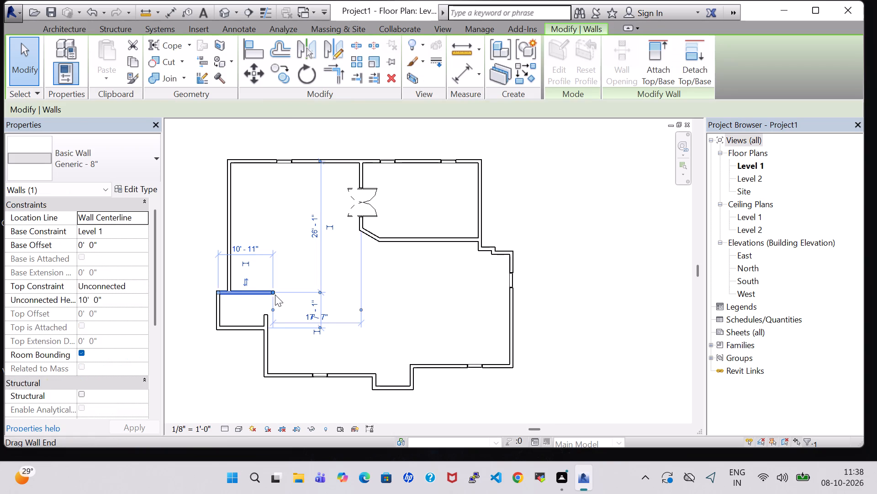
key(Right)
key(Right)
key(Right)
key(Right)
key(Right)
click(411, 267)
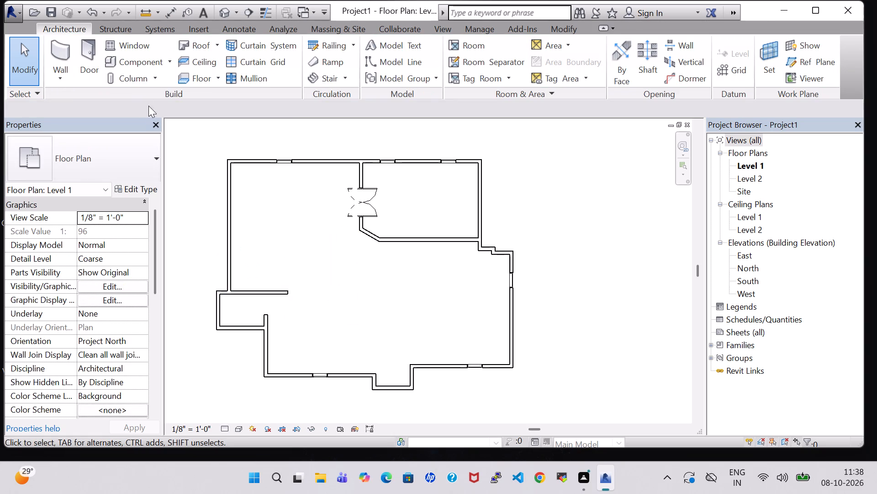
Enclose a small room above the short horizontal wall with 10-foot-high Generic - 8" walls, running about 9'-8" from the left exterior wall, then down.
click(43, 48)
click(49, 49)
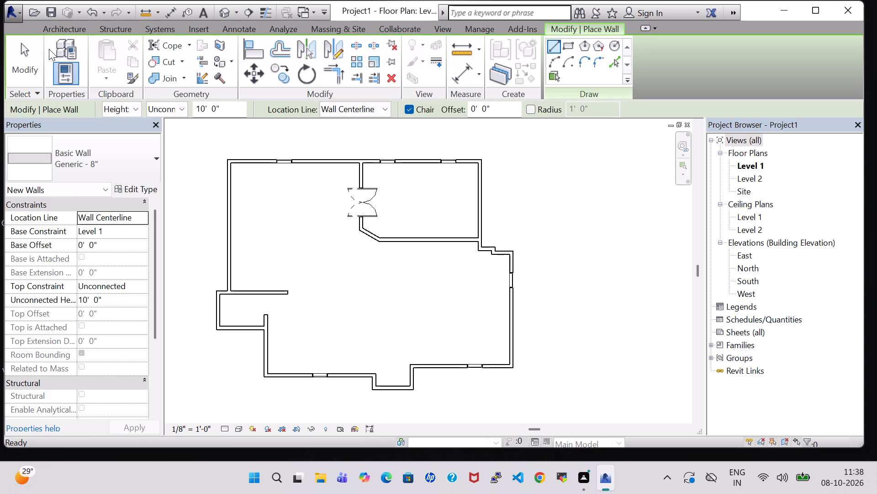
click(230, 248)
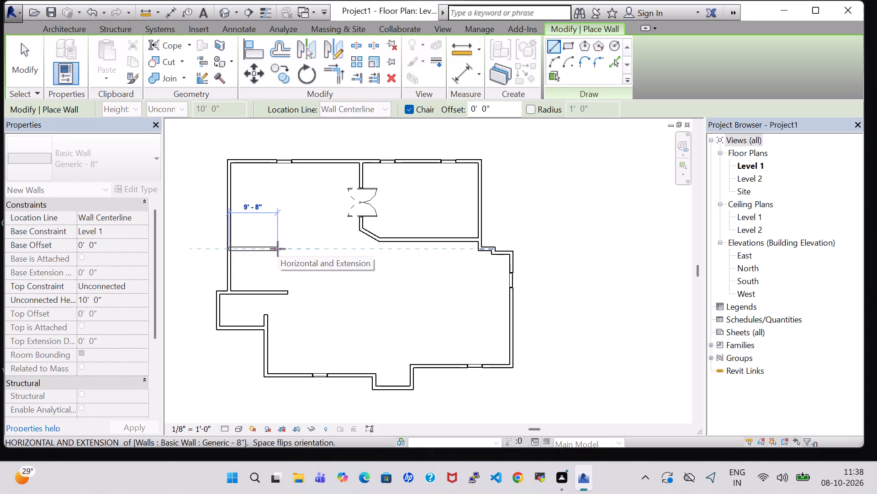
click(278, 249)
click(280, 287)
key(Escape)
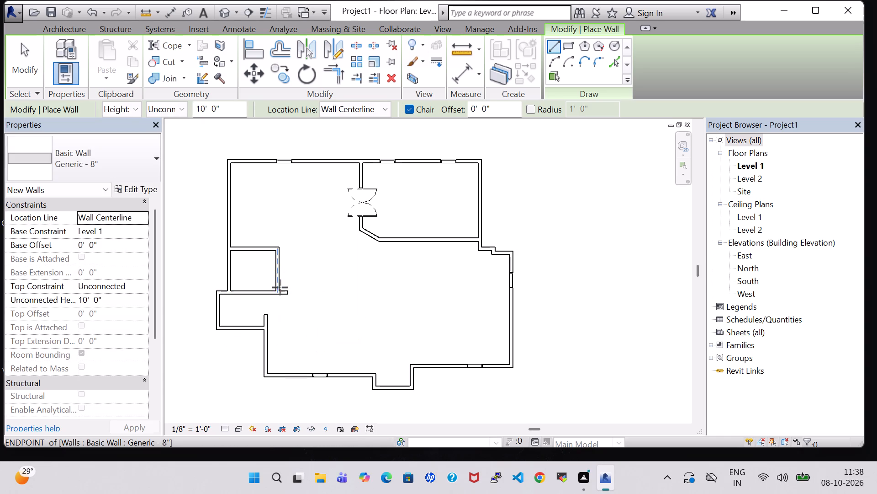
Draw 10-foot-high Generic - 8" walls from the small left room's right wall midpoint, about 22'-5" across, then up to the upper-right room's bottom wall.
key(Escape)
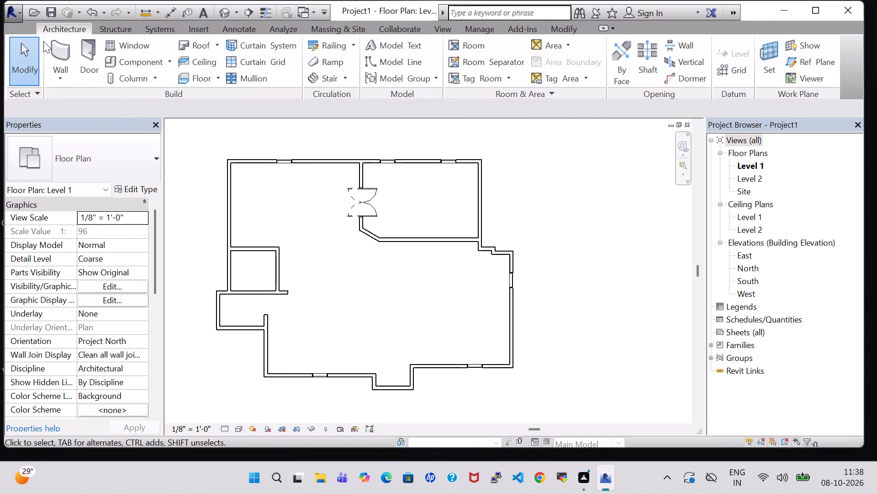
click(63, 54)
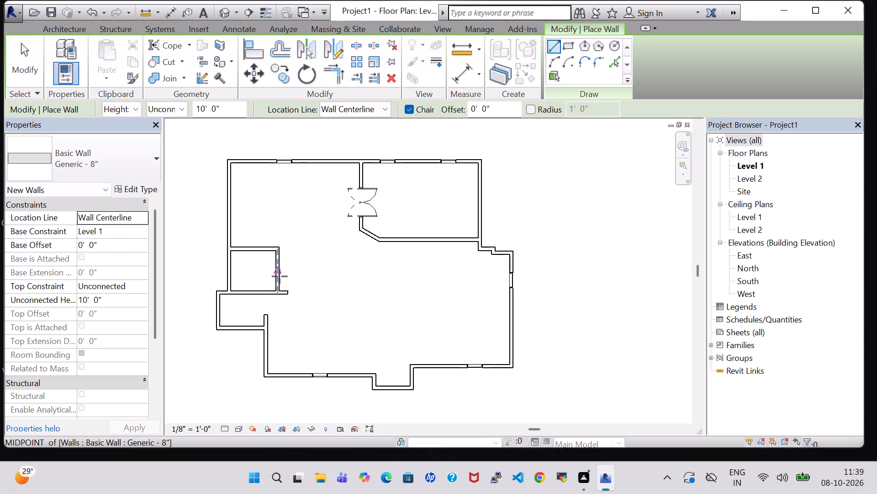
scroll(280, 276, up, 3)
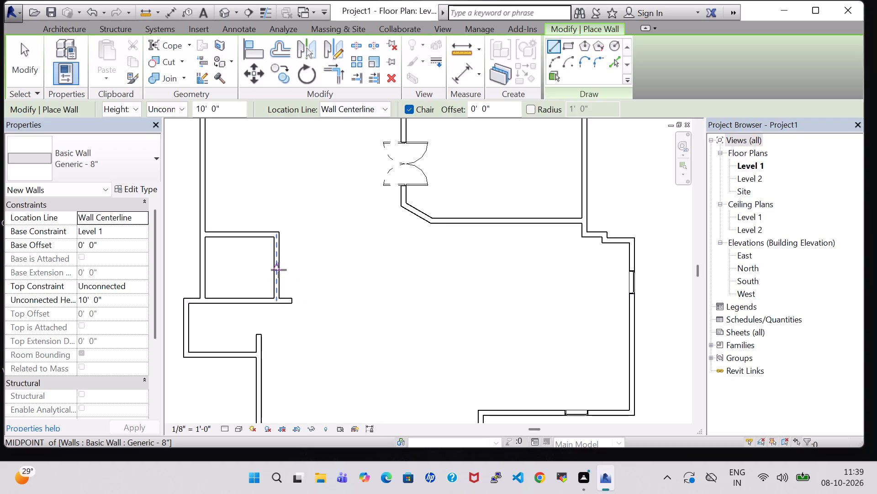
click(279, 270)
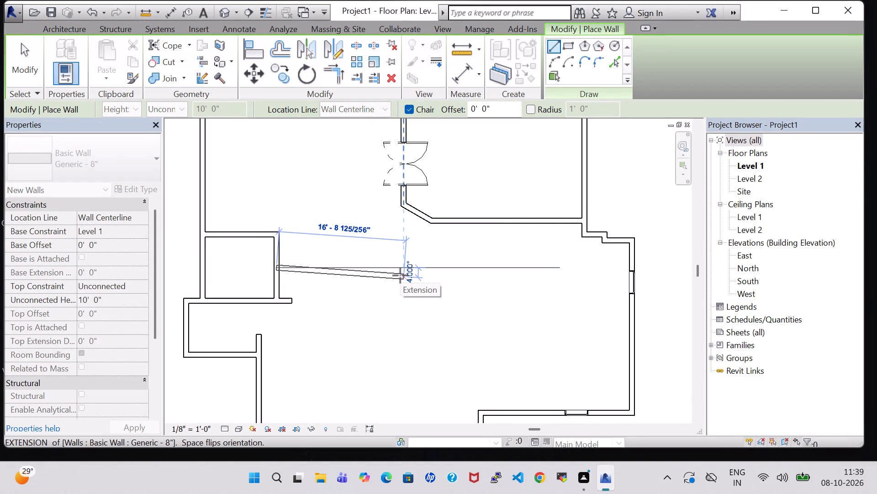
click(450, 274)
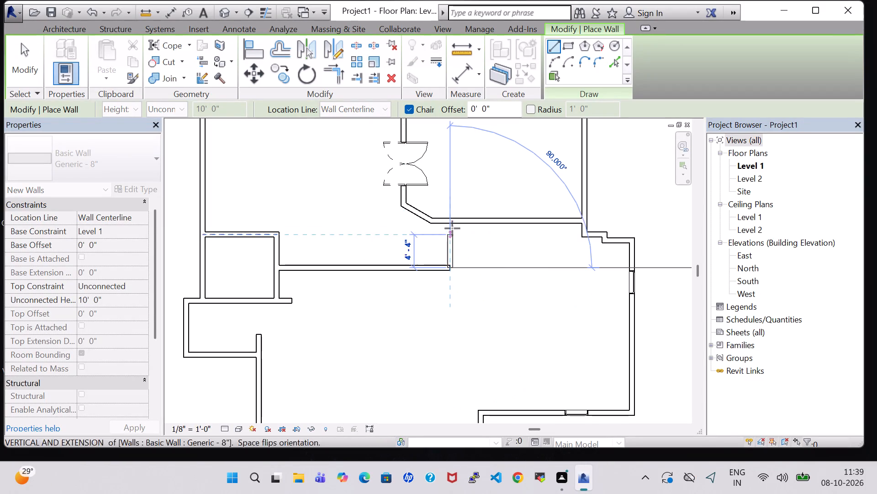
click(451, 223)
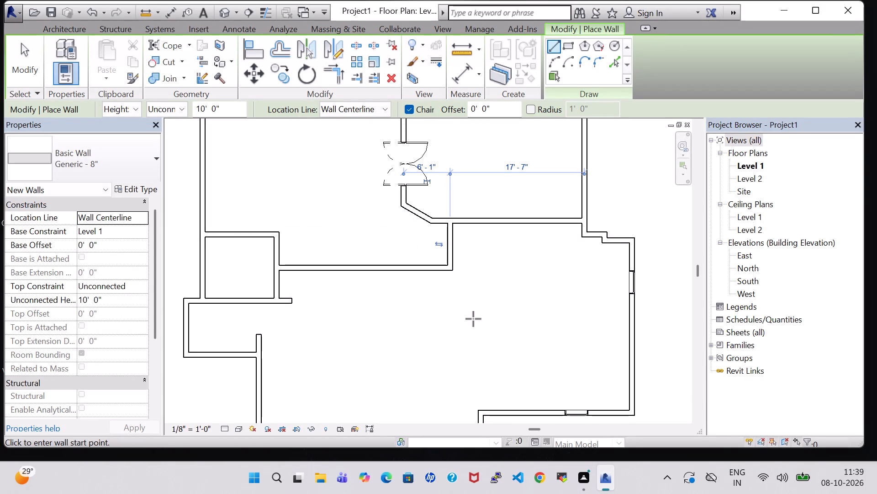
key(Escape)
Enclose a lower-right room with 10-foot-high Generic - 8" walls, about 12'-9" up from the bottom bump-out's right corner and across to the right exterior wall.
scroll(473, 319, down, 3)
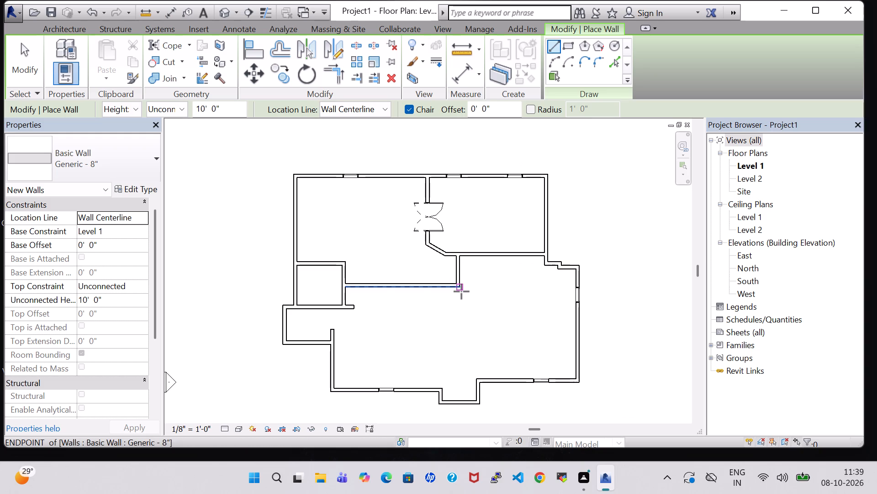
click(478, 380)
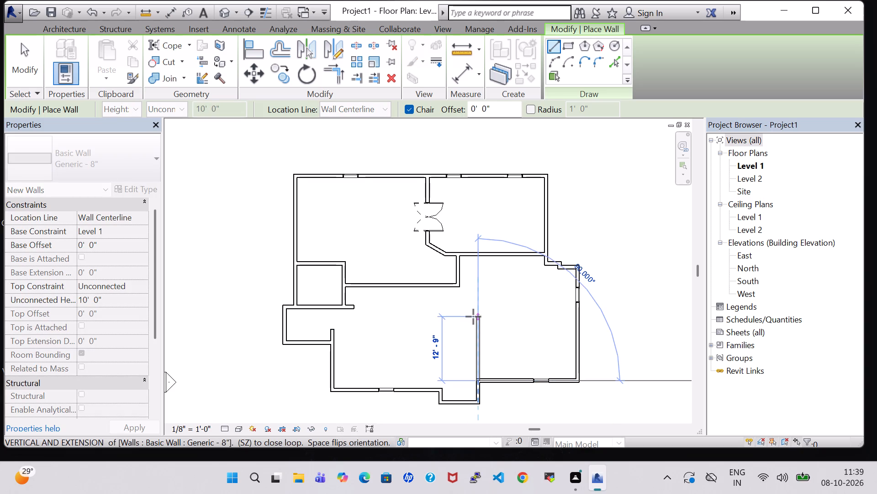
click(473, 317)
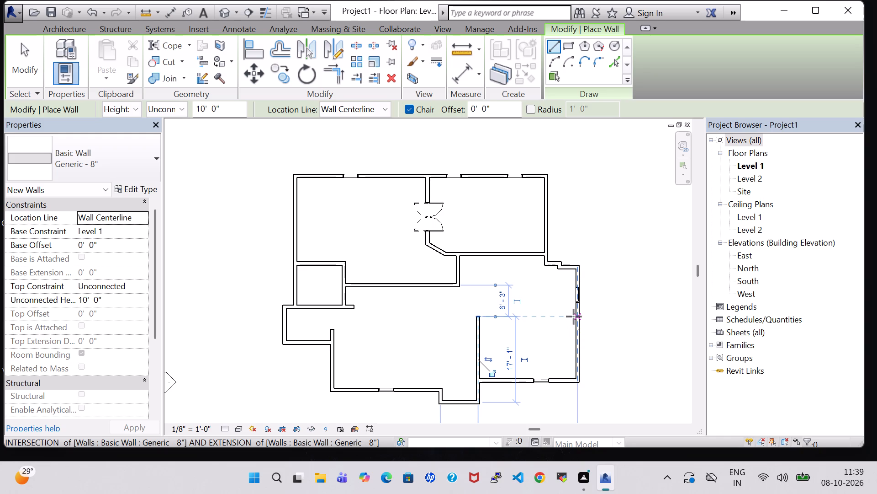
click(574, 317)
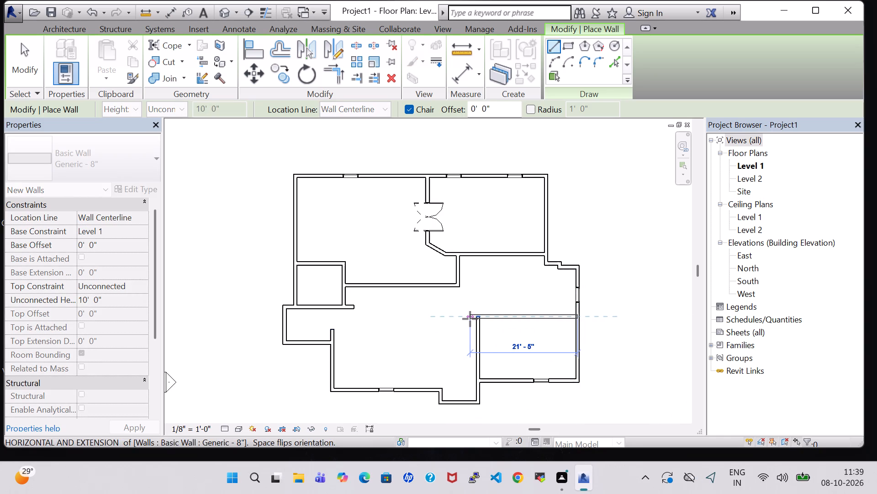
key(Escape)
click(474, 319)
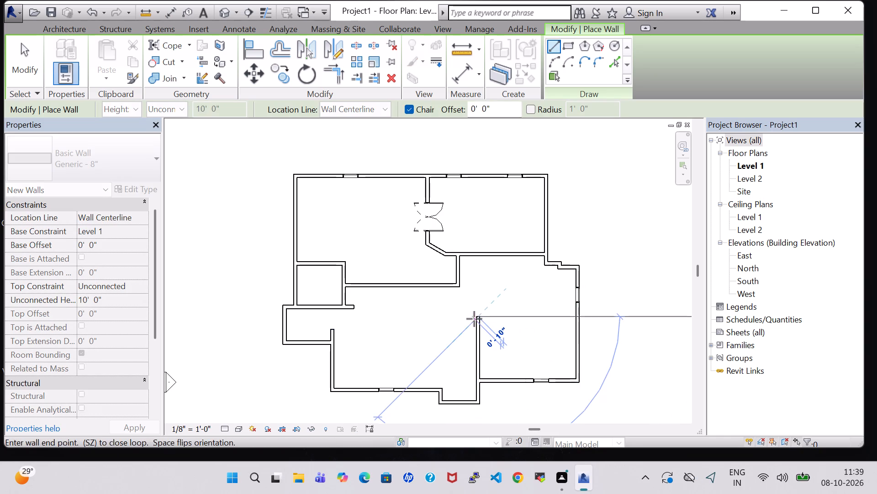
click(576, 316)
key(Escape)
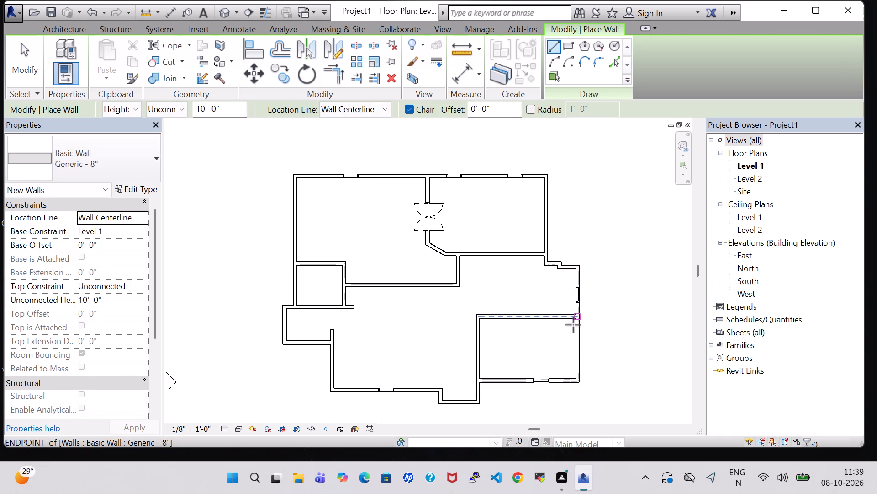
key(Escape)
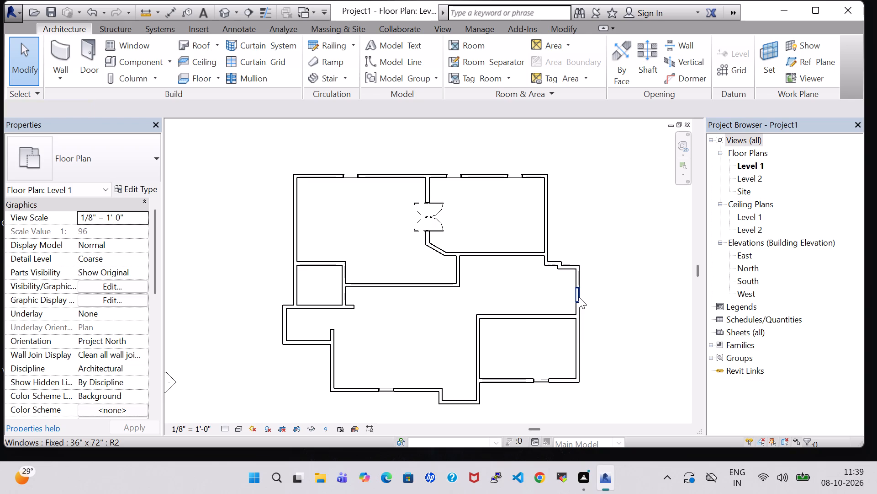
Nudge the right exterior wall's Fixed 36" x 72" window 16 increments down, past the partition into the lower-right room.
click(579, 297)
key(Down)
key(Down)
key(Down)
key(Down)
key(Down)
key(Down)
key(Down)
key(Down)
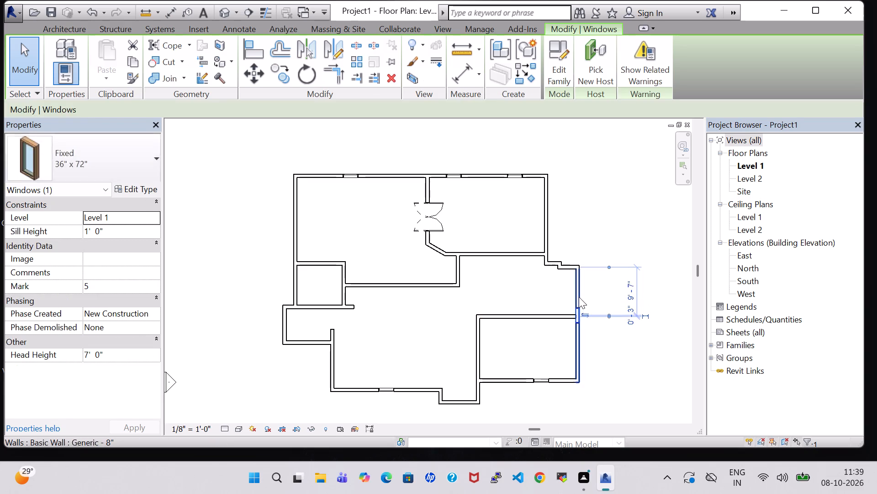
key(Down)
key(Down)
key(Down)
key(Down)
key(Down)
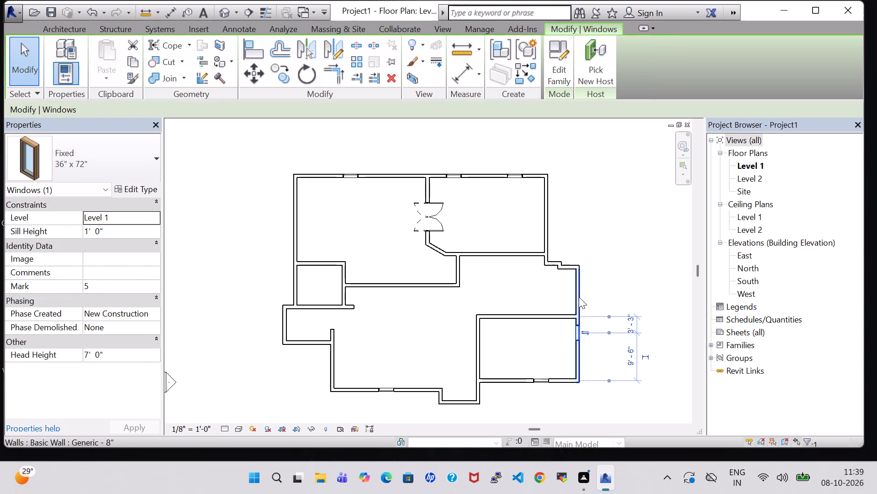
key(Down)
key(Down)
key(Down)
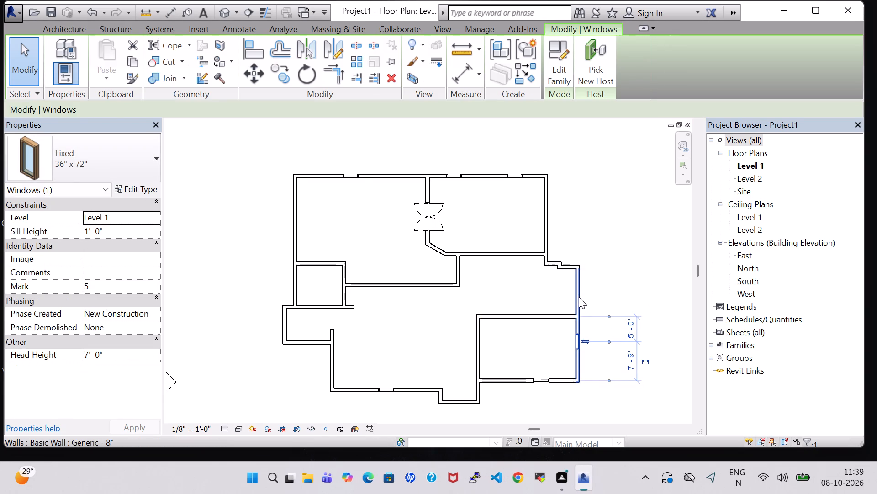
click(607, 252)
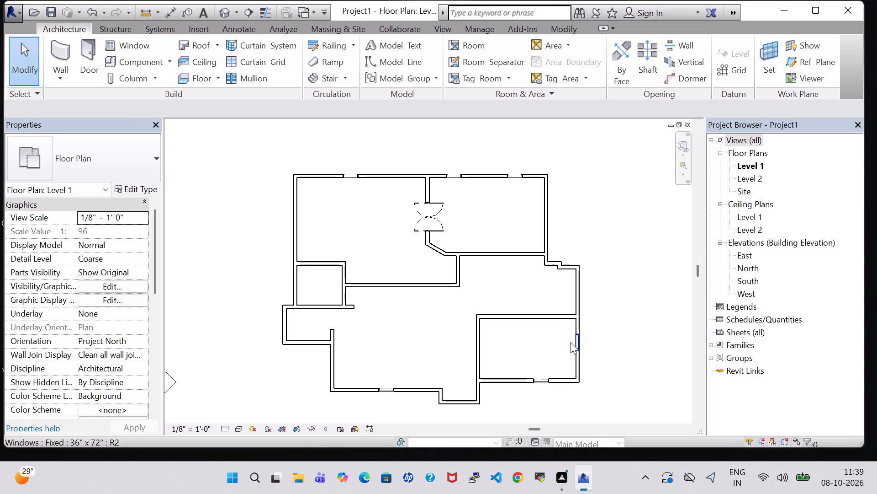
Delete the Fixed 36" x 72" window from the right exterior wall of the lower-right room.
click(576, 339)
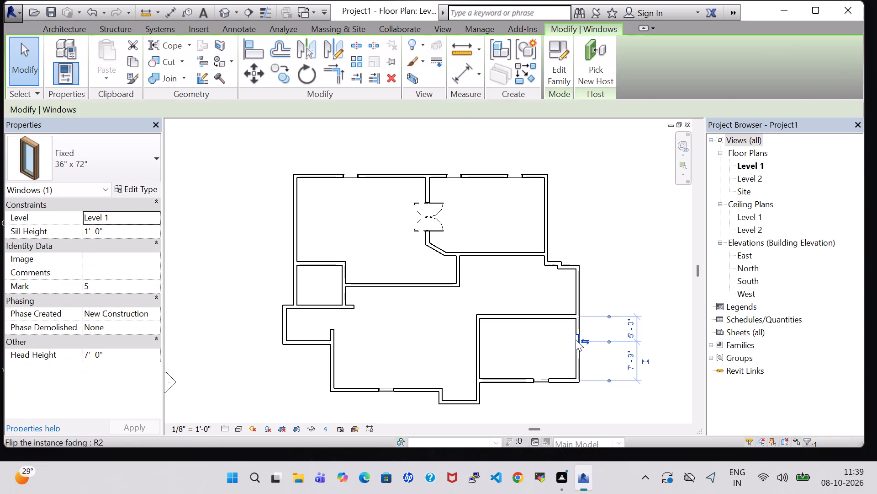
key(Delete)
click(629, 350)
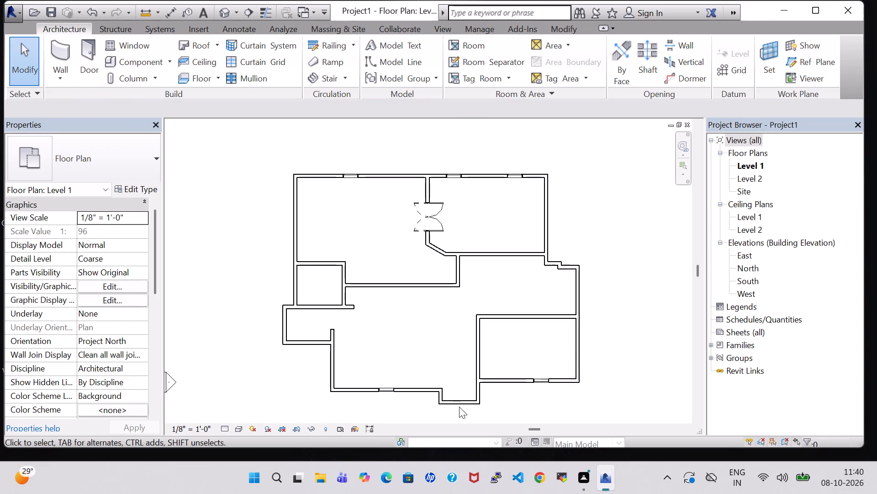
Draw a 10-foot-high Generic - 8" wall up from the bottom bump-out's left corner, ending level with the lower-right room's top wall.
click(59, 50)
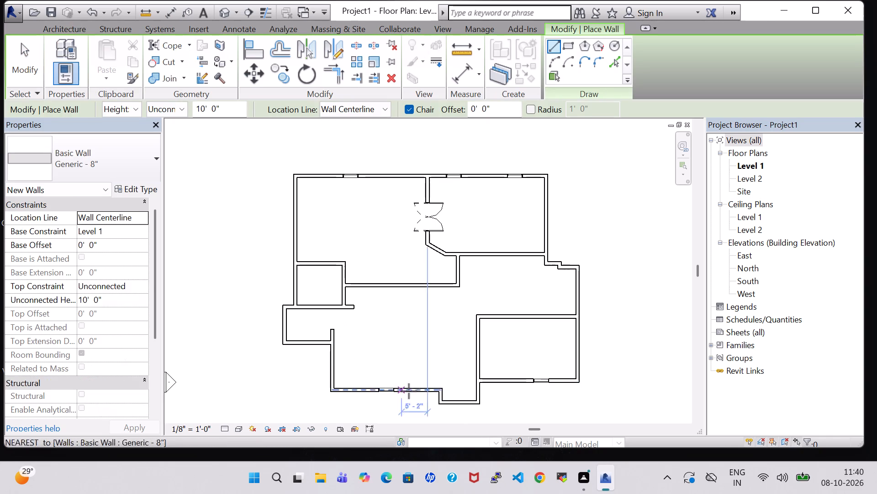
click(439, 390)
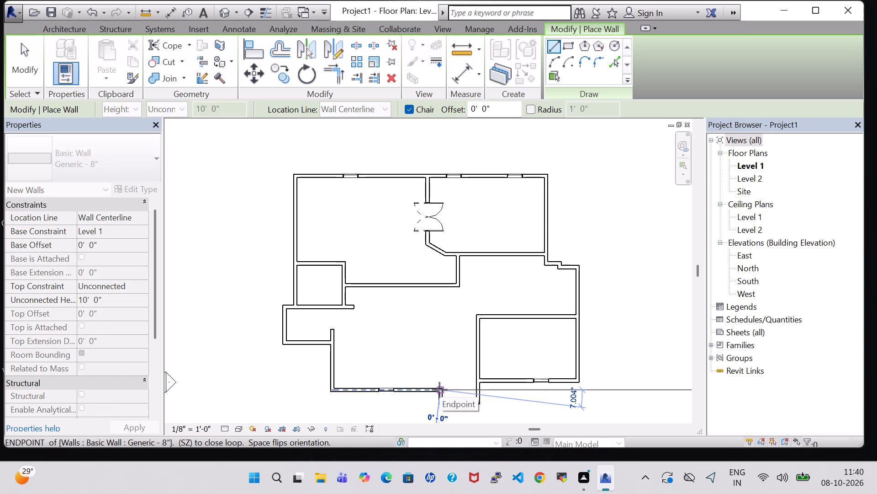
click(447, 317)
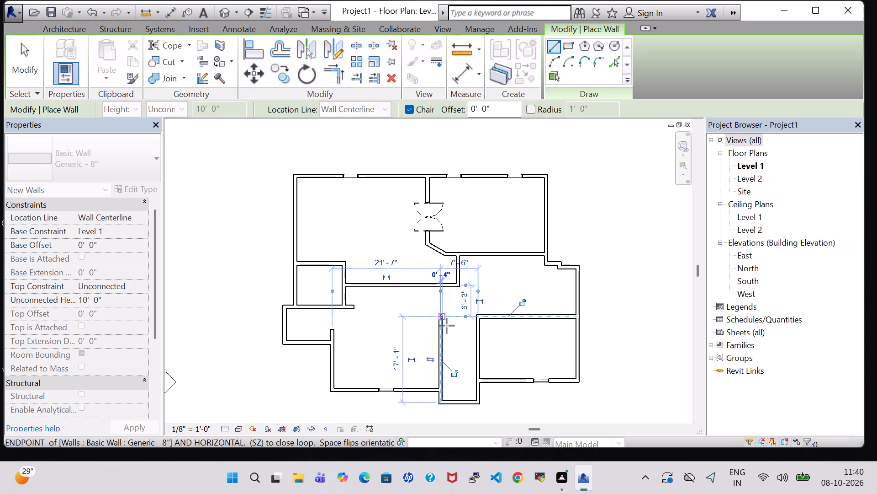
key(Escape)
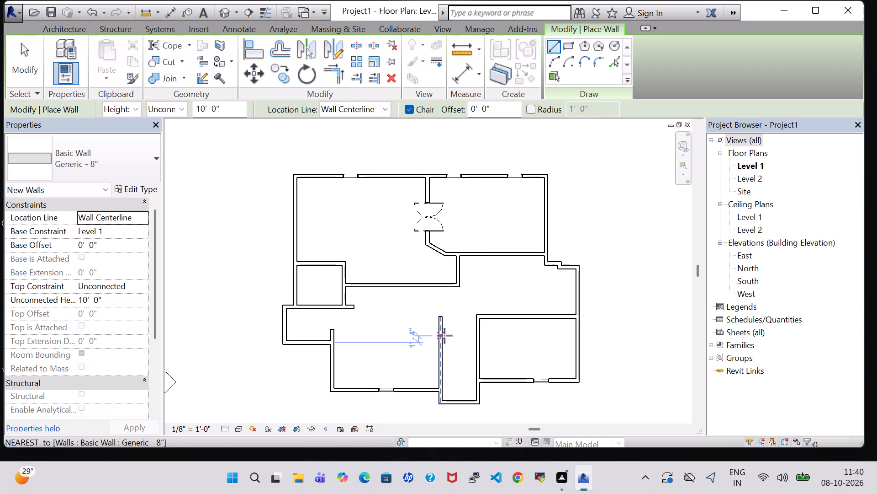
key(Escape)
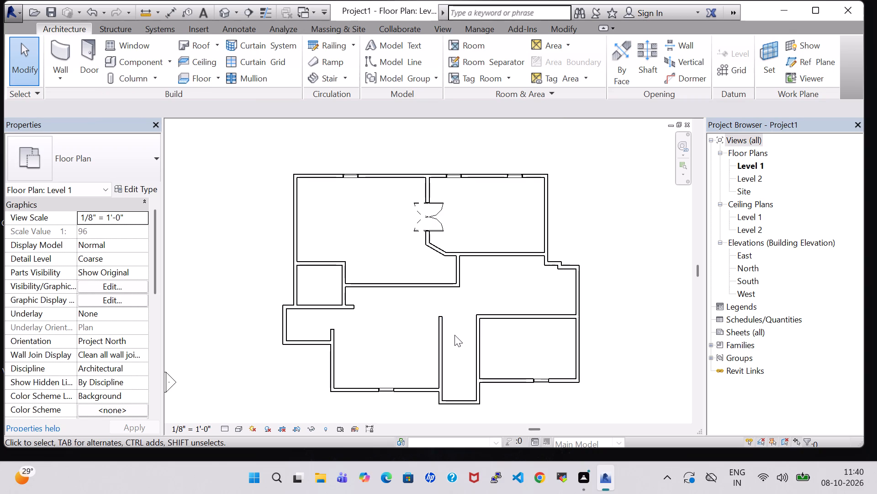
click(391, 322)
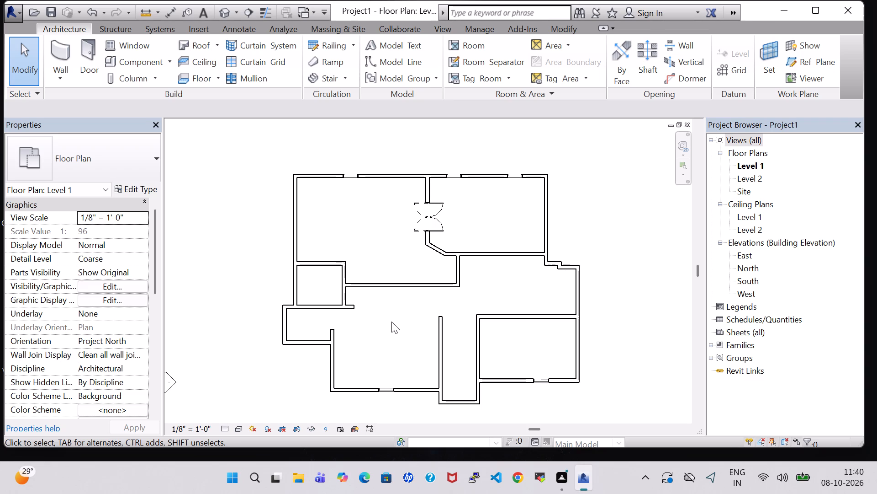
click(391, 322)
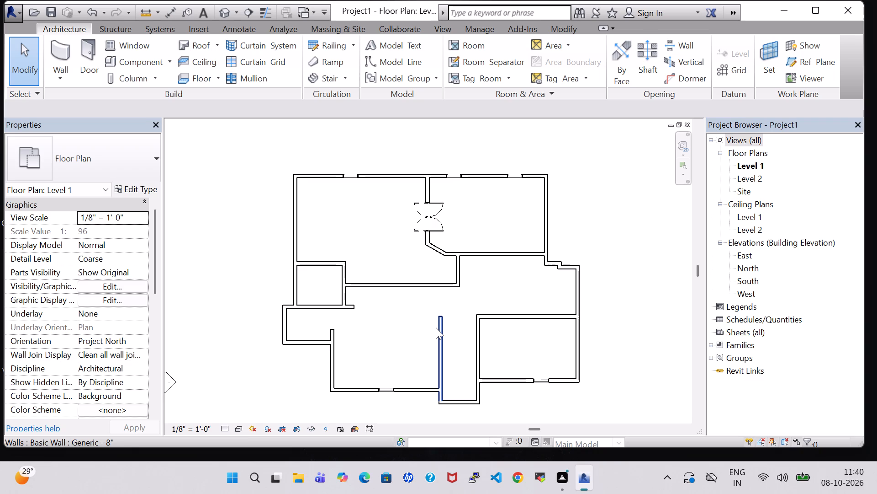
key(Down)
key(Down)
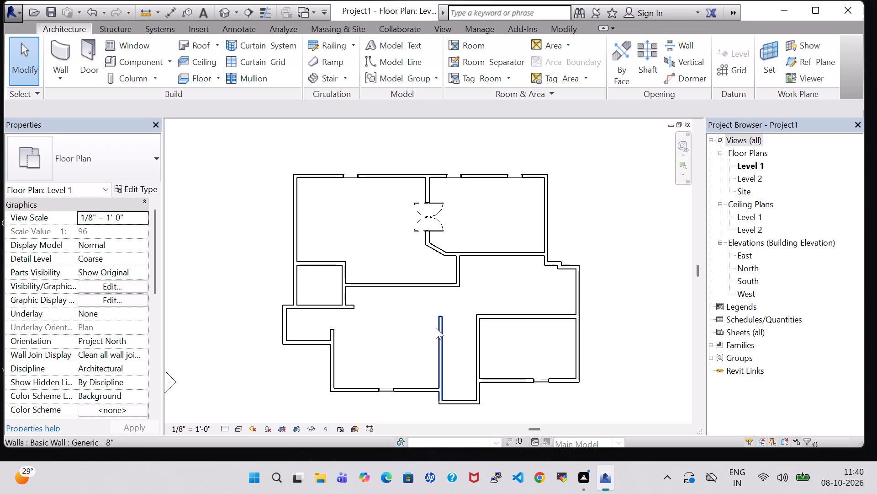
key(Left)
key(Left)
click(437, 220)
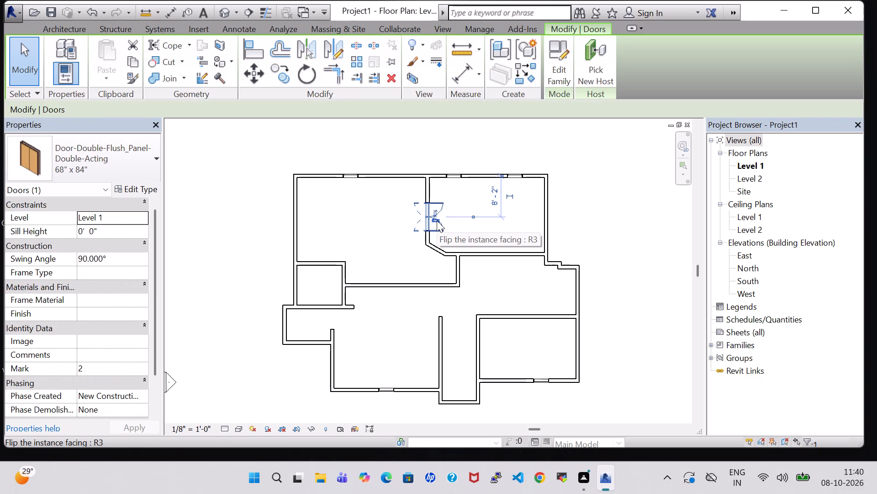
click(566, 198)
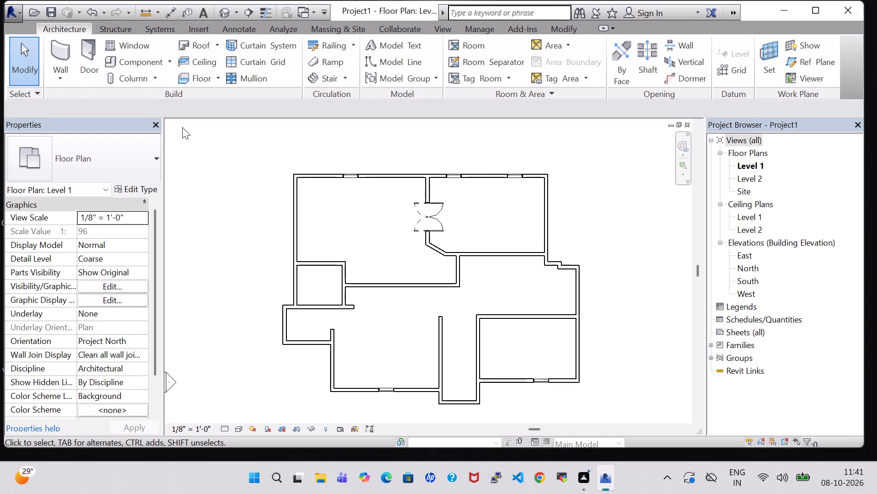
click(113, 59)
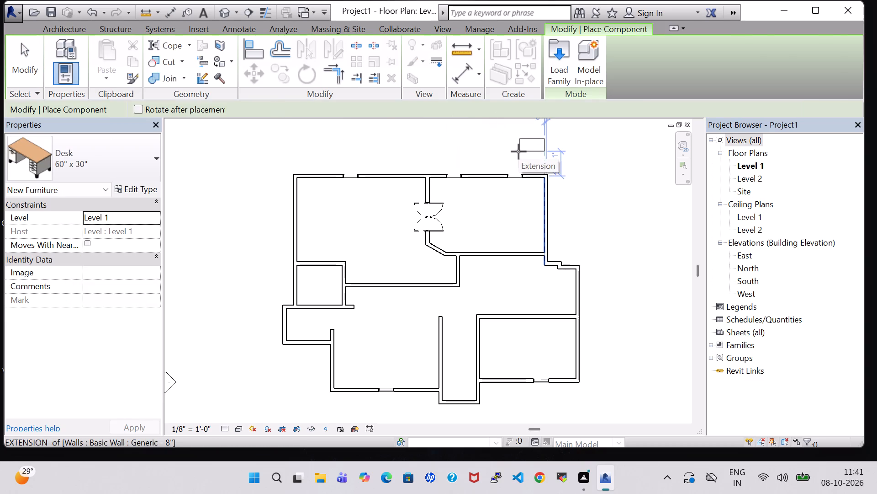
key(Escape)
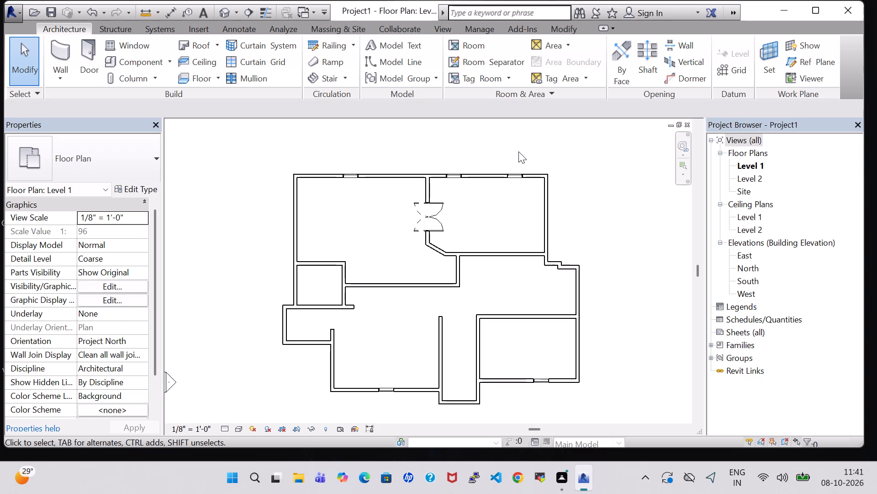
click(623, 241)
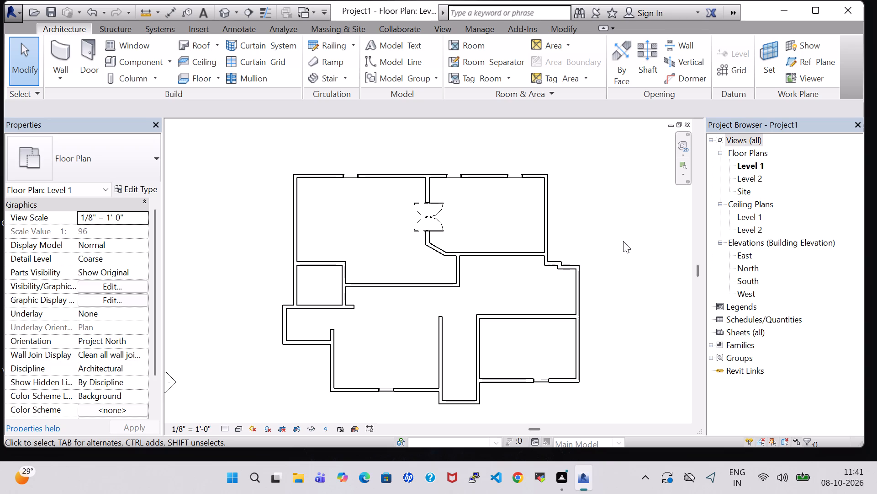
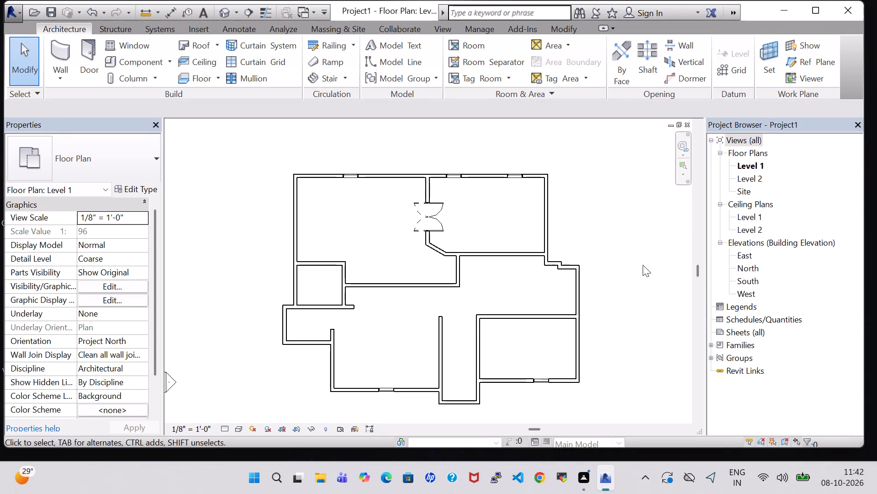
Place Single-Flush 30" x 80" doors centred in the small left room's top wall and in its left wall, about 2'-8" above its bottom wall.
click(93, 43)
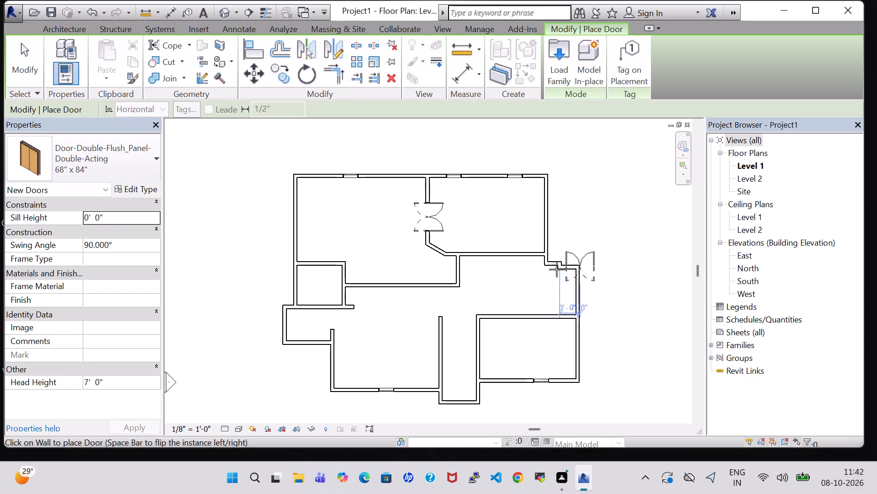
click(96, 160)
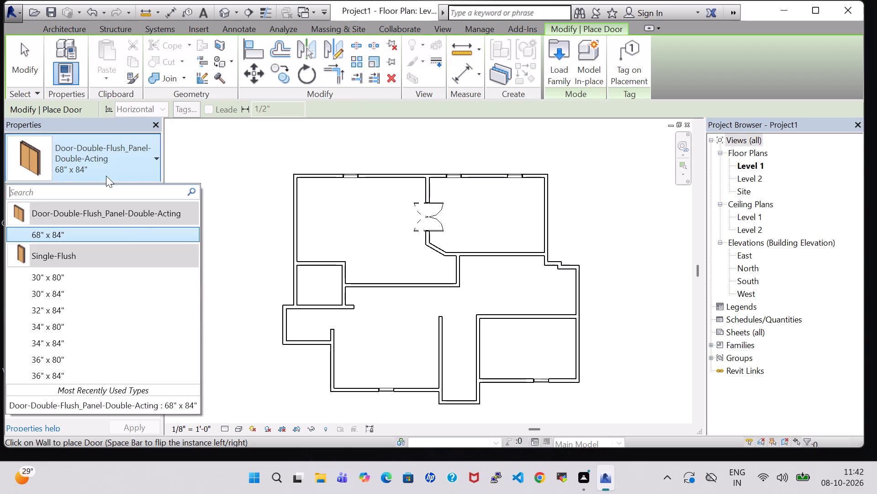
click(136, 286)
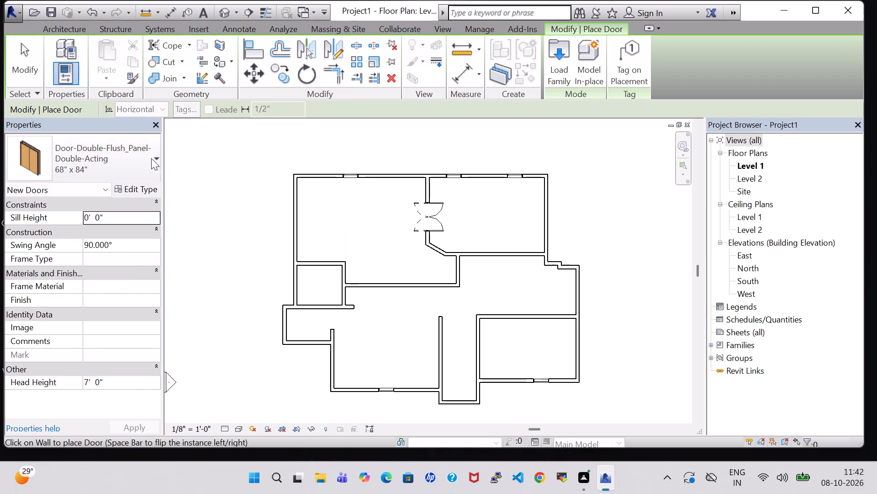
click(136, 147)
click(62, 283)
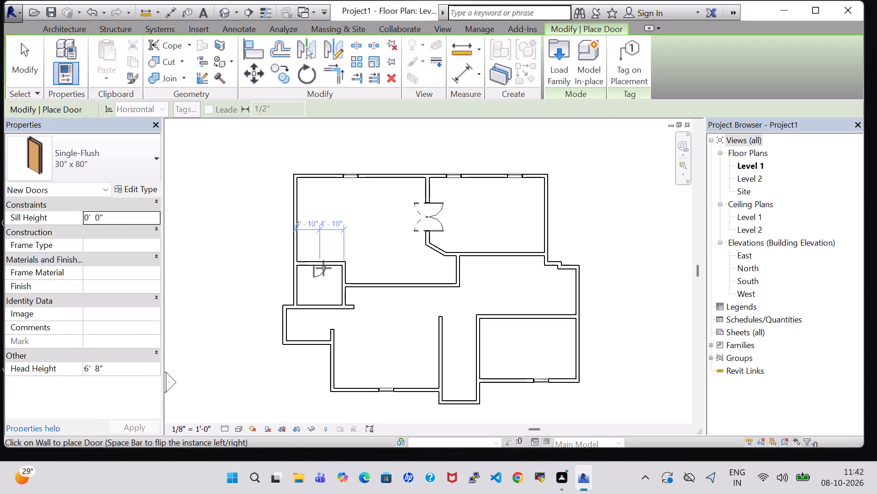
key(space)
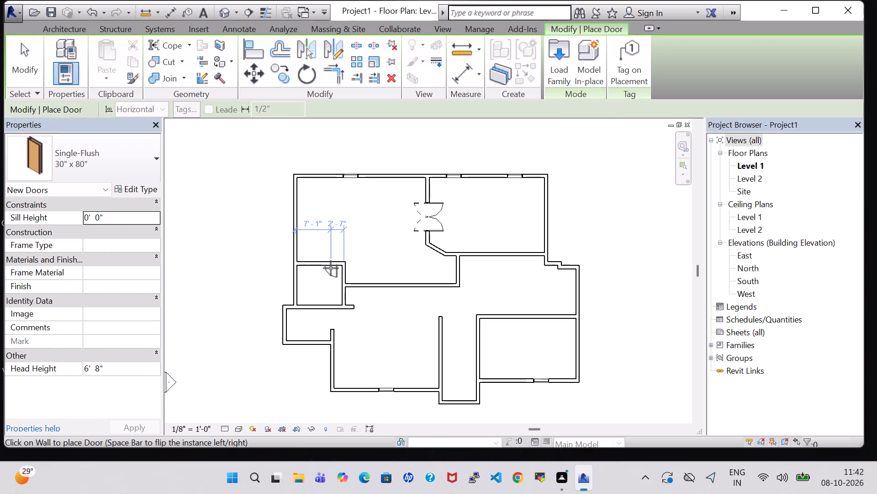
click(323, 270)
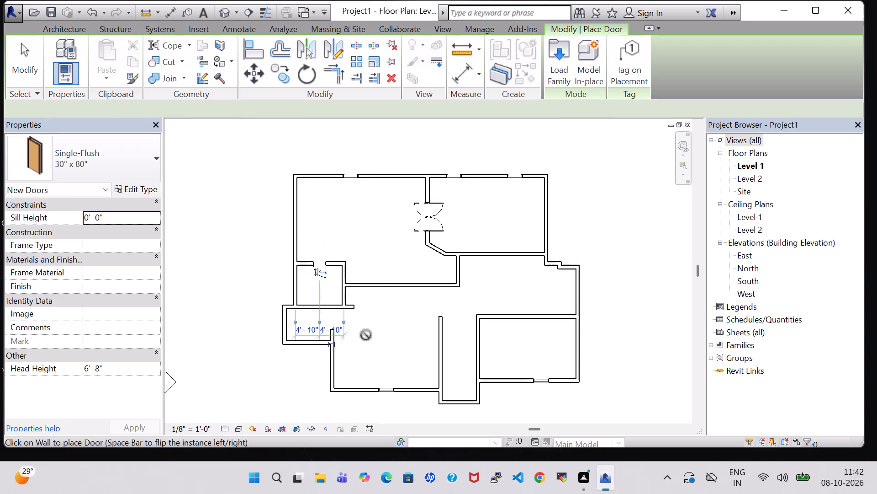
key(Escape)
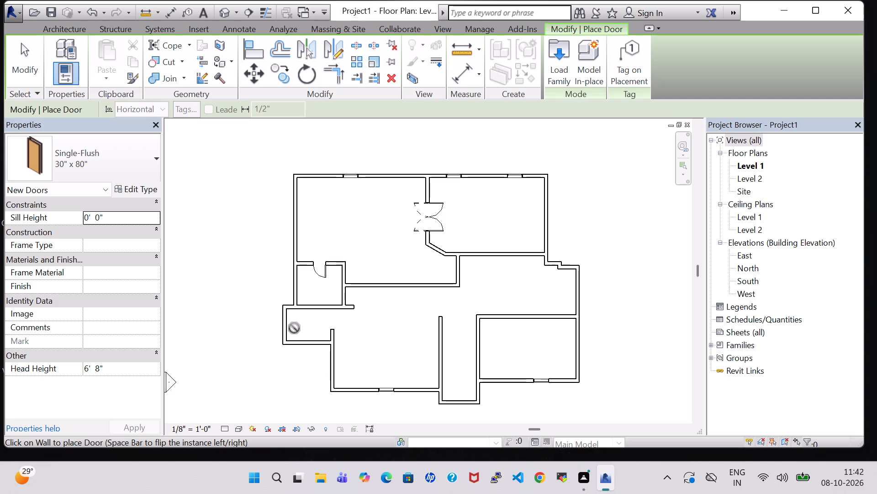
click(296, 294)
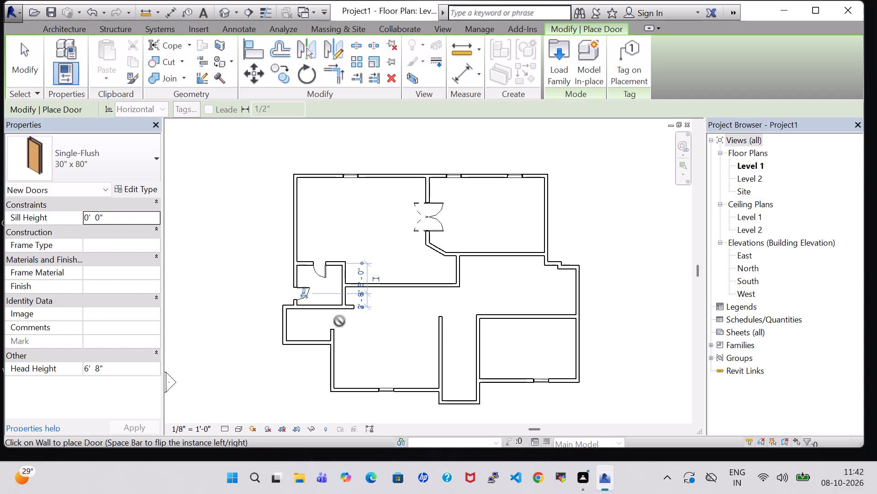
key(Escape)
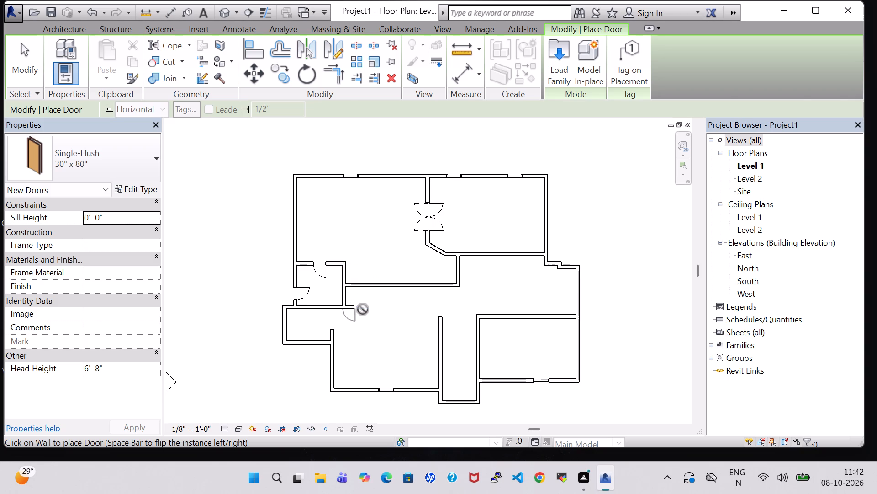
key(Escape)
Draw a 10-foot-high Generic - 8" wall from the left bump-out's short wall stub up to the small left room's bottom wall.
click(66, 51)
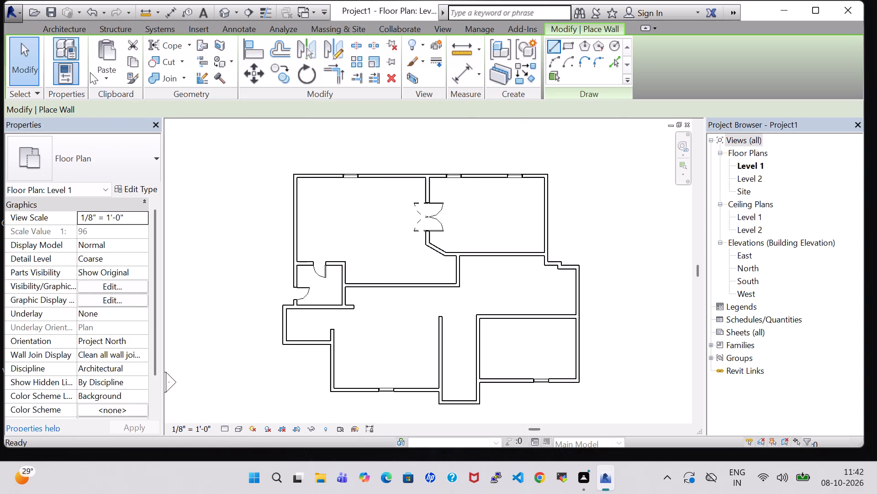
click(334, 330)
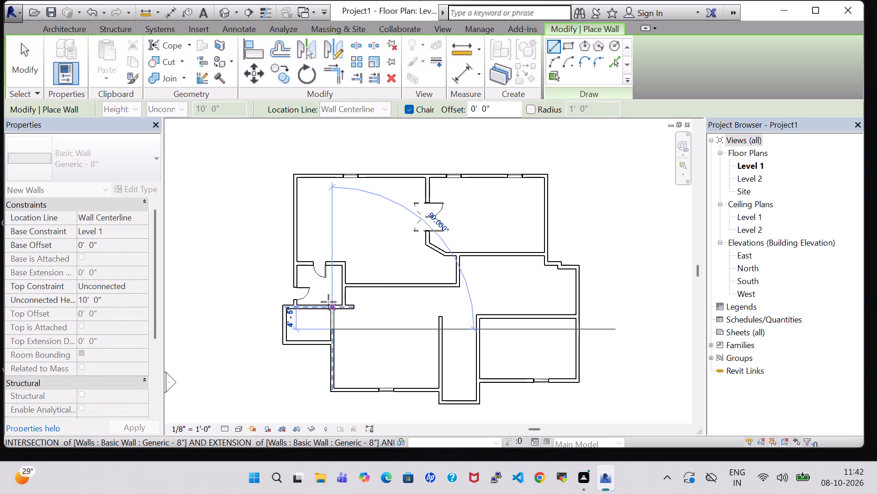
click(328, 302)
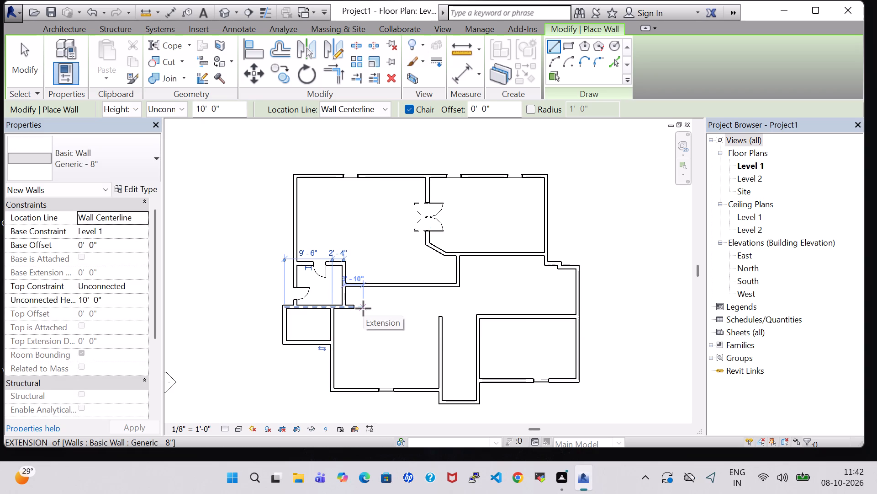
Enclose a closet about 5'-7" wide beside the small left room with 10-foot-high Generic - 8" walls, extending its bottom wall and turning up.
click(355, 307)
click(372, 307)
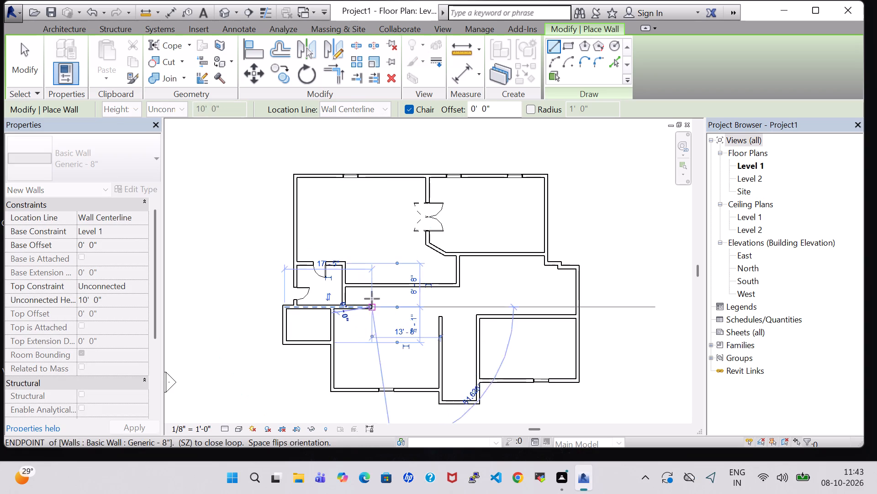
click(372, 288)
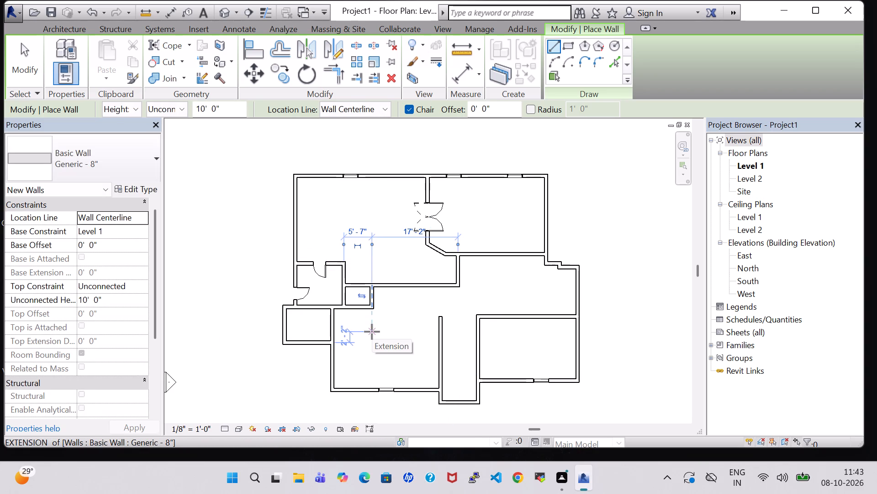
key(Escape)
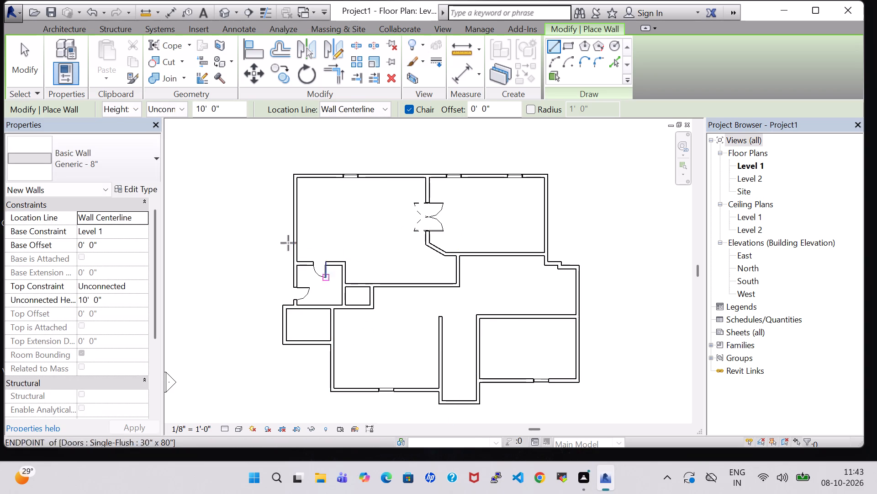
Place Single-Flush 30" x 80" doors in the left bump-out's right wall, about 4'-9" above its bottom wall, and in the closet's right wall.
click(78, 32)
click(98, 55)
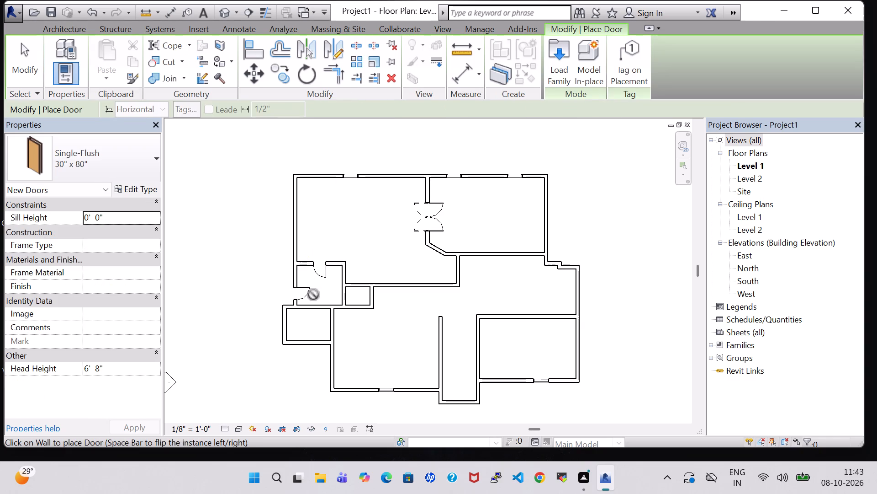
click(326, 319)
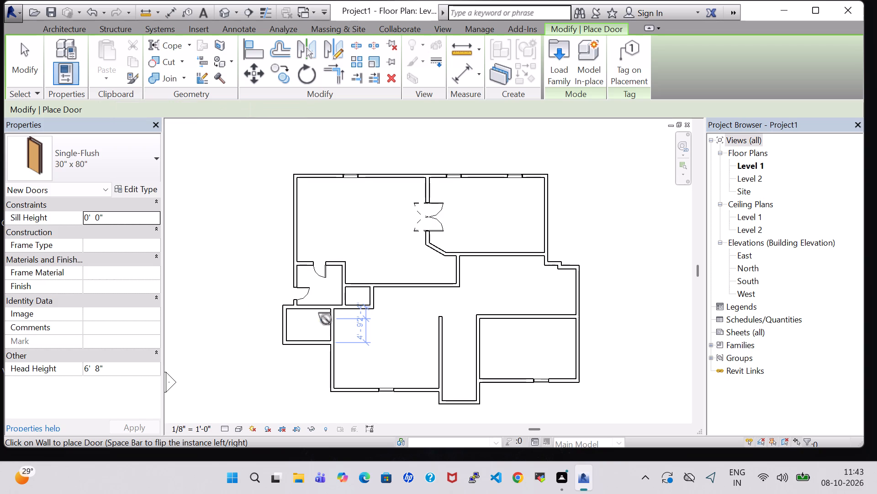
key(Escape)
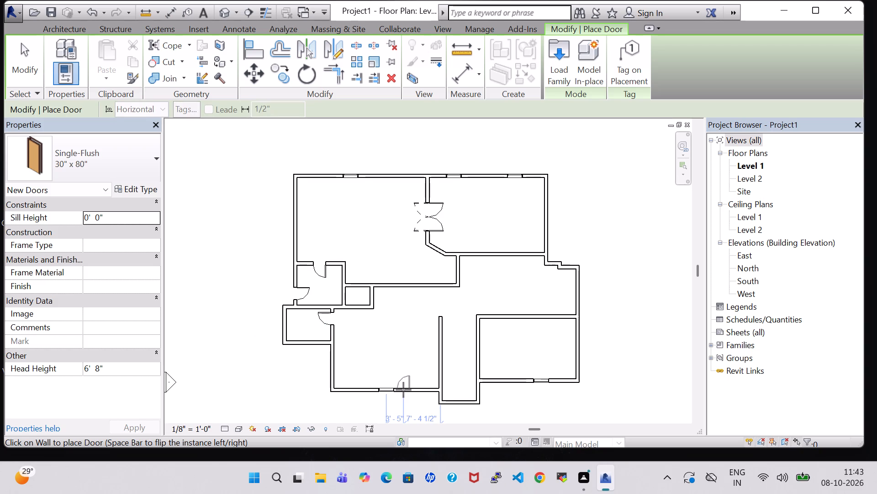
click(375, 299)
key(Escape)
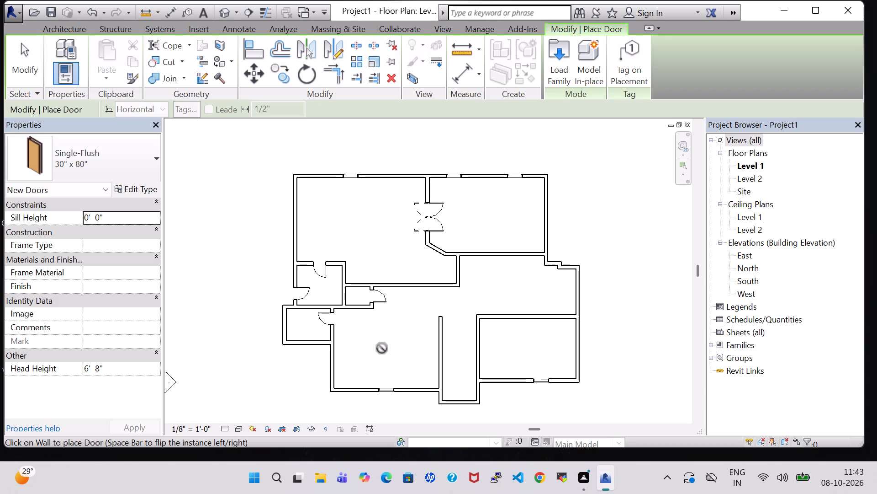
key(Escape)
Nudge the upper end of the bottom bump-out's left wall three increments up, making the wall about 18'-10" long.
click(441, 314)
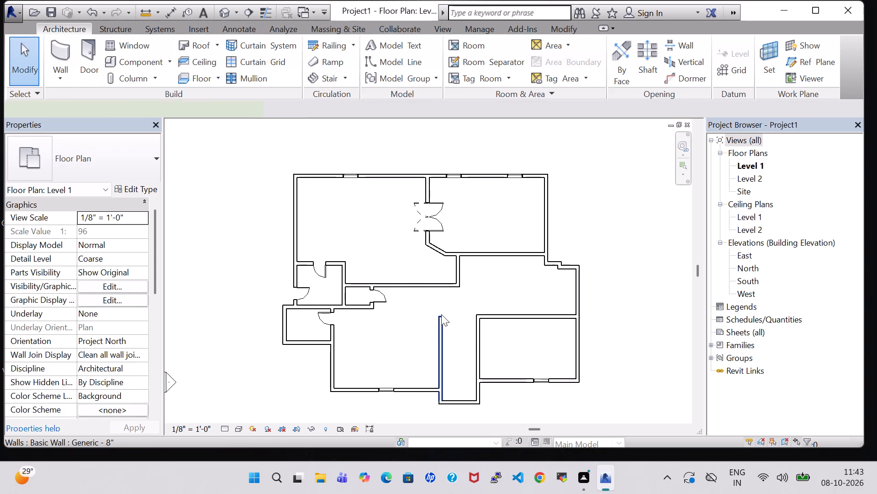
key(Up)
key(Up)
key(Up)
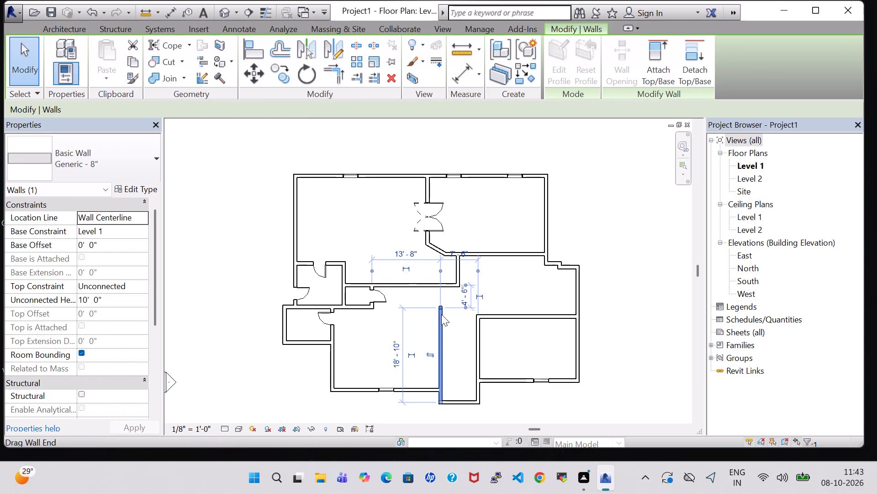
click(428, 326)
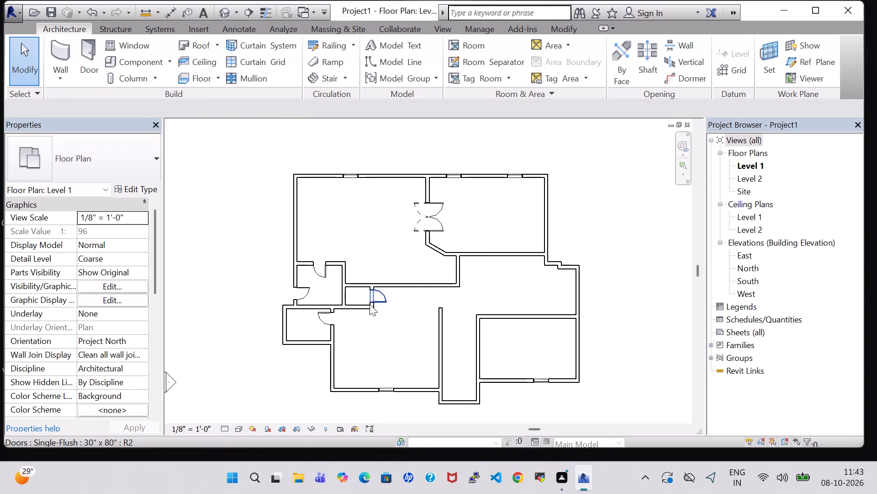
Close the lower-middle room with a 10-foot-high Generic - 8" wall from the bump-out's left wall top to the closet's lower-right corner, about 13'-8" long.
click(372, 310)
click(372, 308)
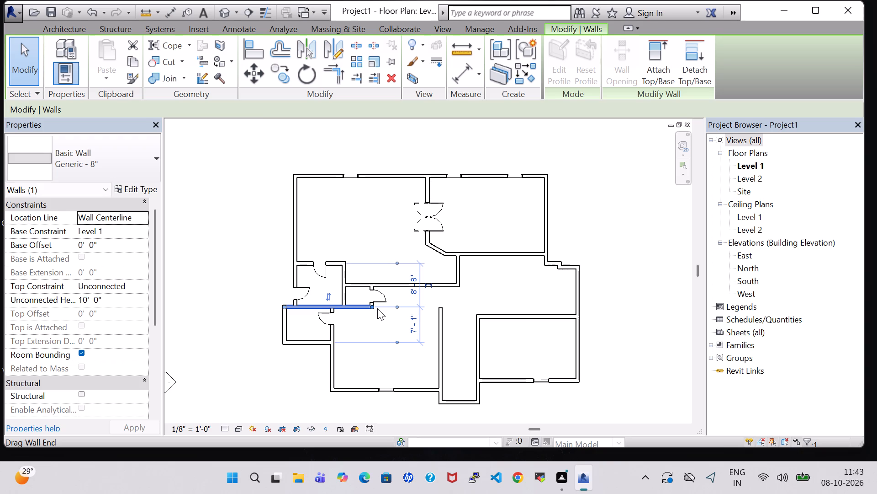
click(55, 26)
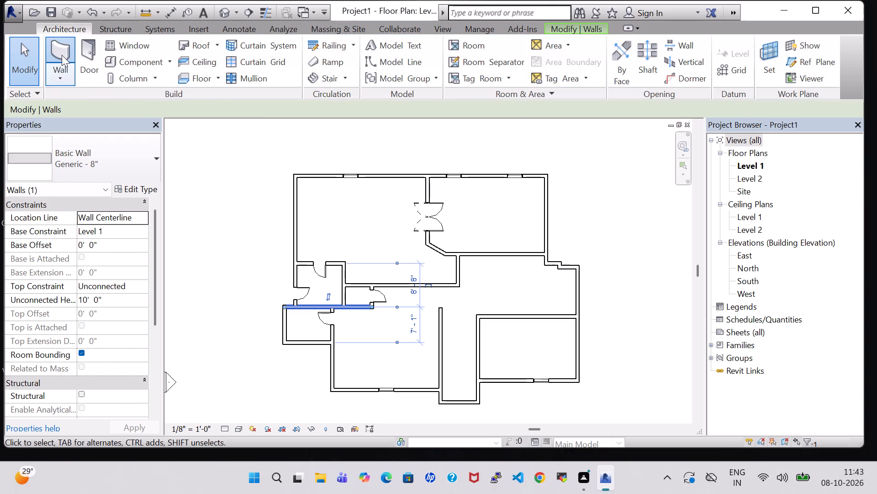
click(62, 55)
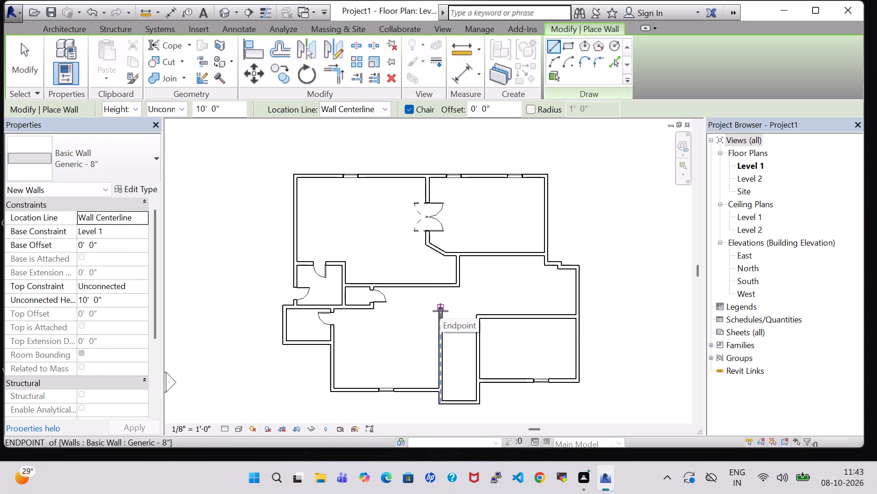
click(440, 311)
click(374, 311)
key(Escape)
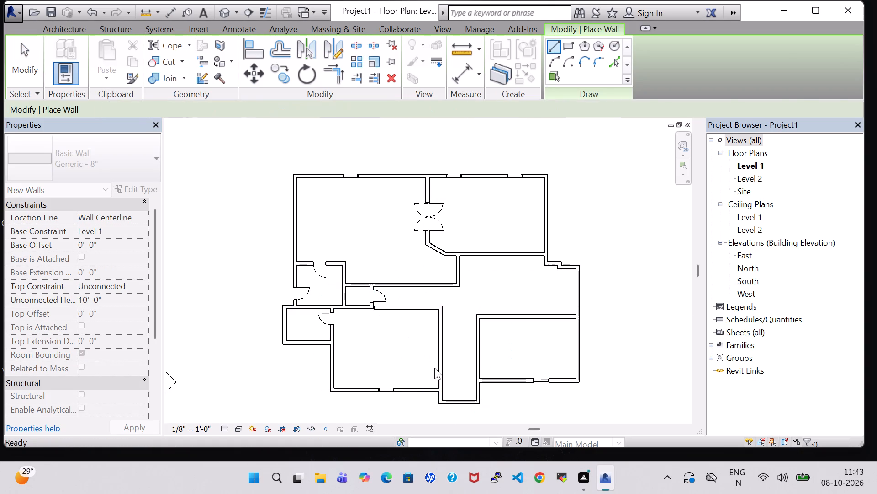
key(Escape)
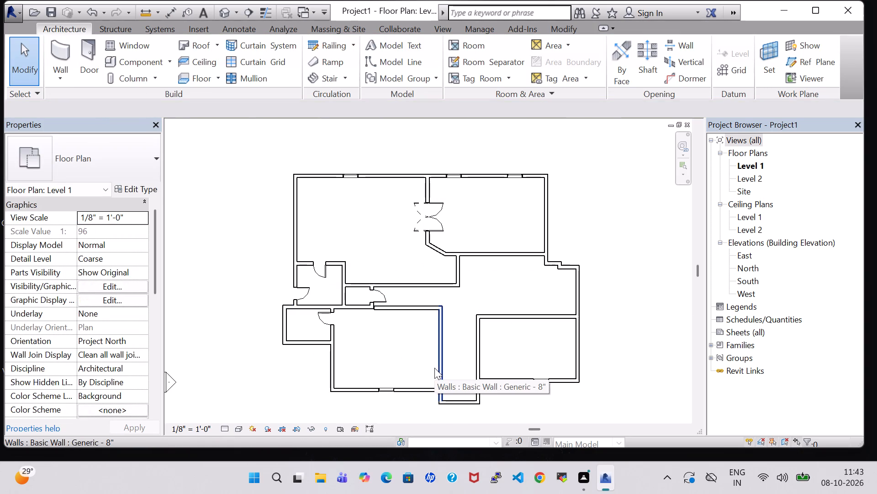
click(371, 308)
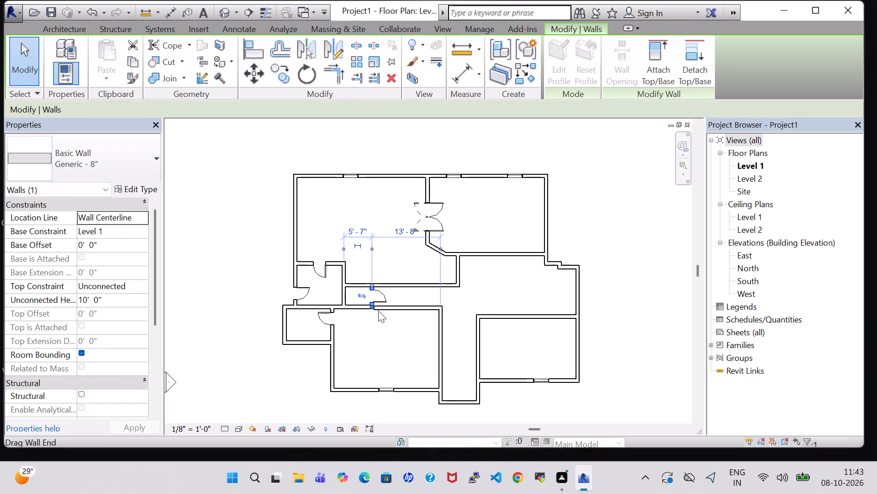
click(413, 333)
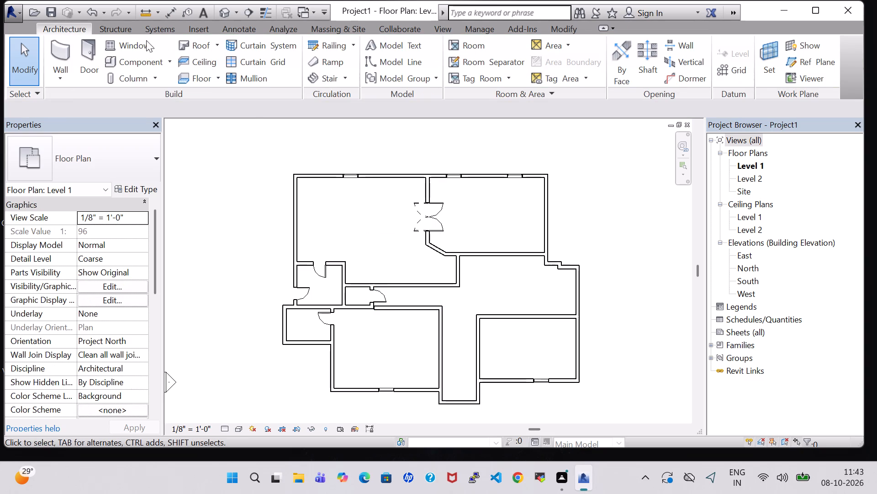
Place a Single-Flush 30" x 80" door swinging into the lower-middle room in its top wall, about 2'-4" from its right wall.
click(91, 58)
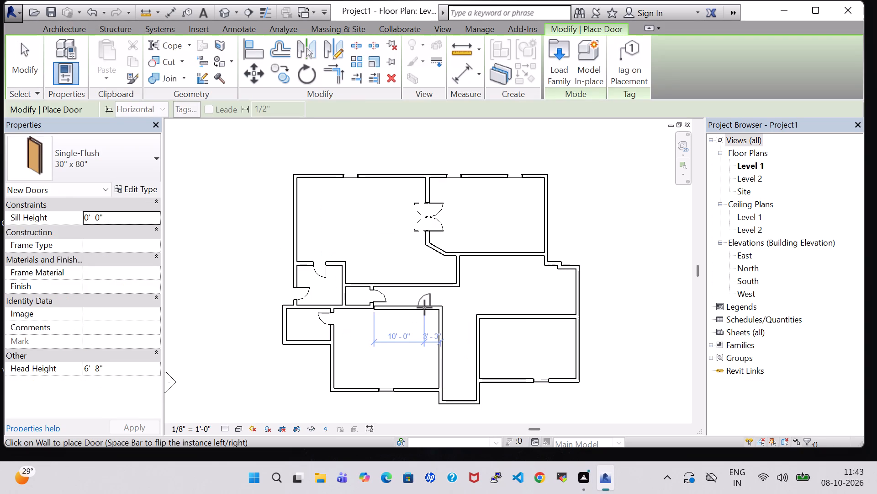
key(space)
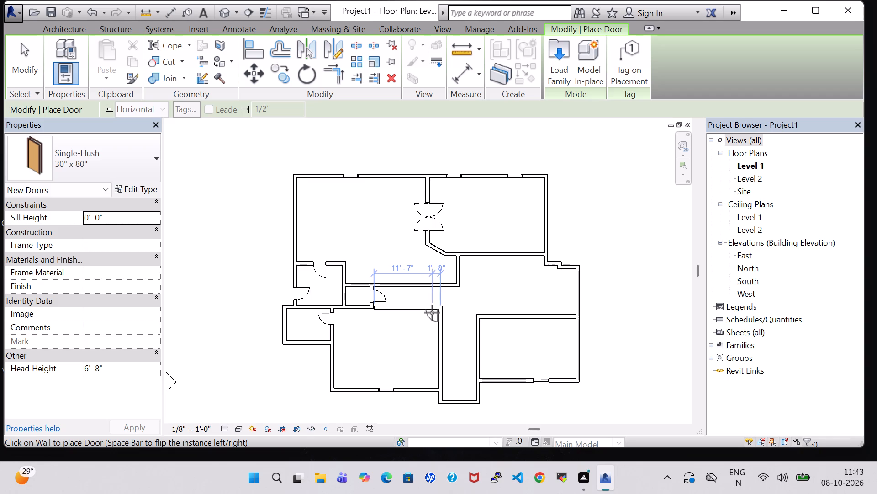
scroll(432, 313, up, 5)
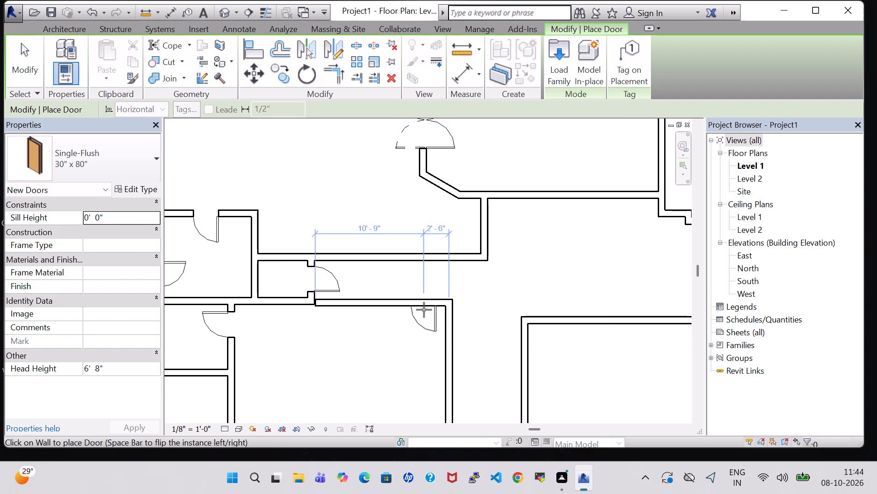
click(425, 310)
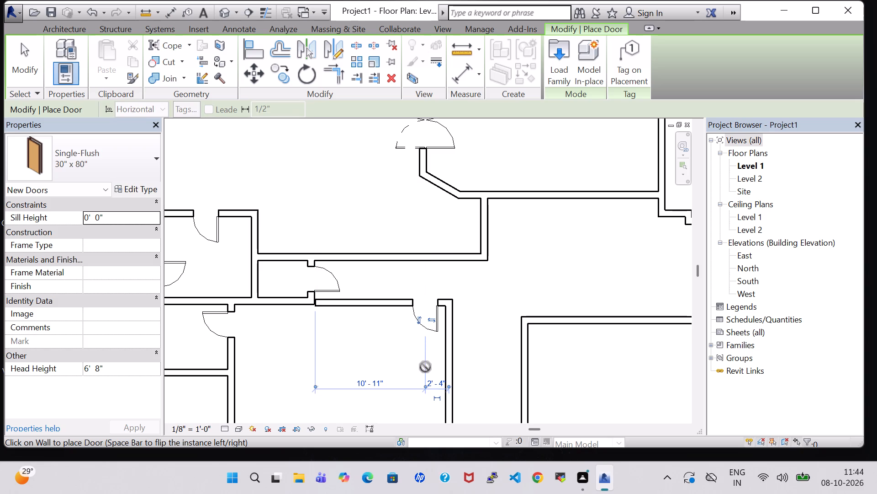
key(Escape)
key(Escape)
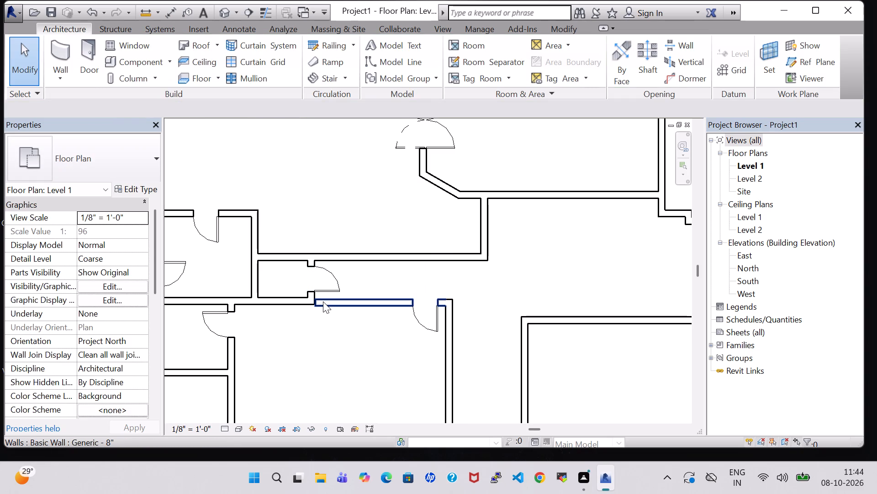
Nudge the left closet's short right wall, which holds its door, one increment down.
key(Up)
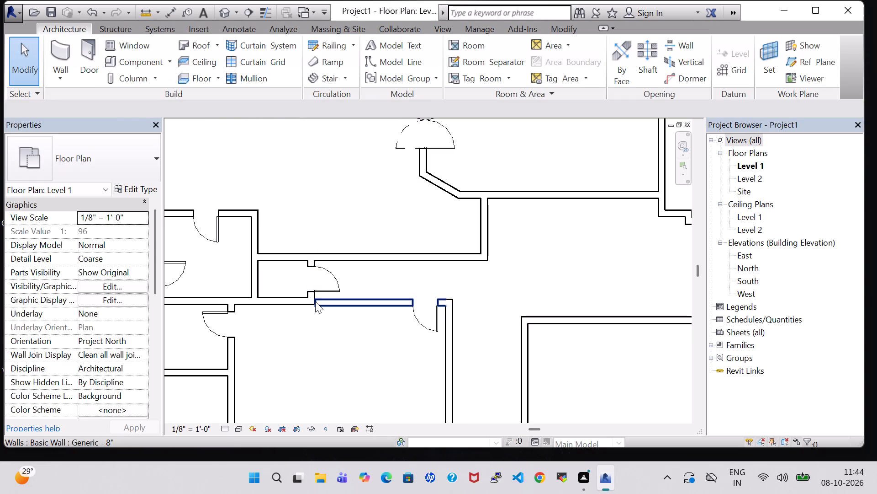
click(338, 342)
click(305, 303)
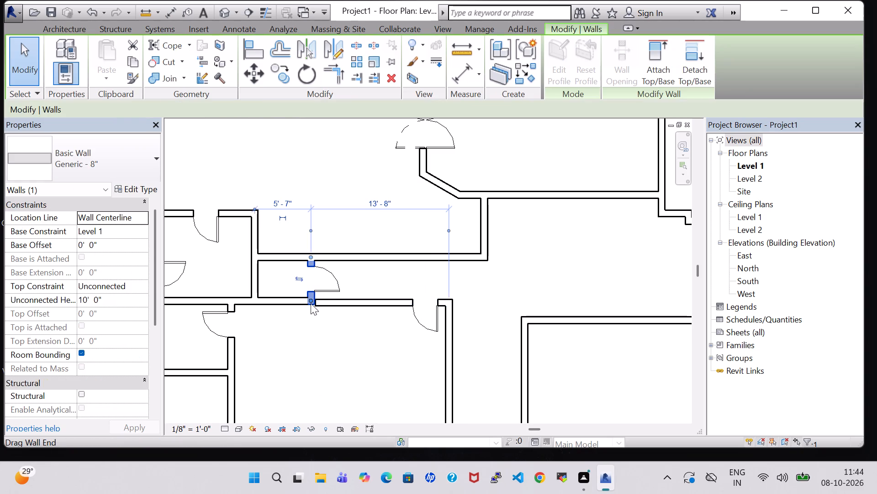
key(Down)
click(381, 275)
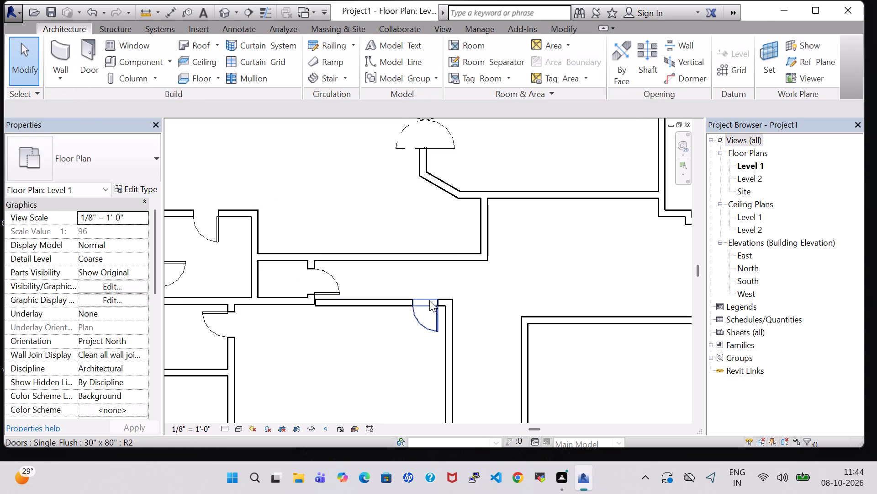
Place a Single-Flush 30" x 80" door swinging into the upper-left room in its bottom wall, about 6'-3" from its right end.
scroll(432, 301, down, 4)
click(470, 291)
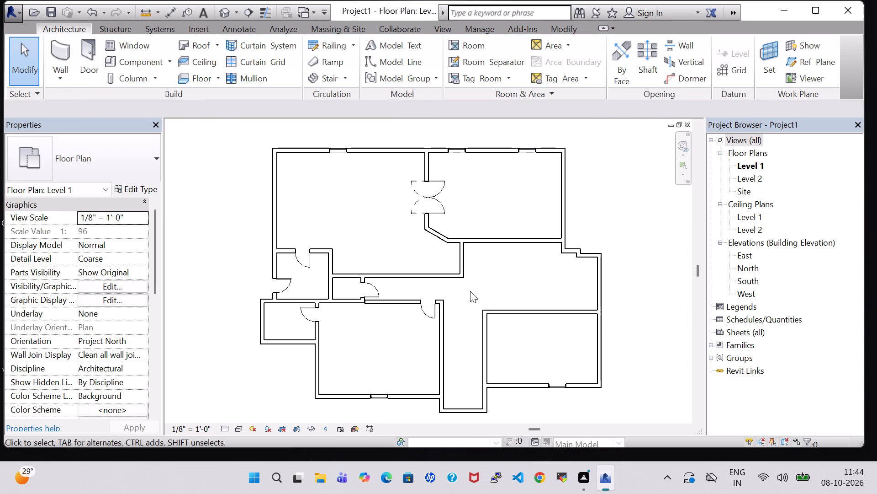
click(86, 65)
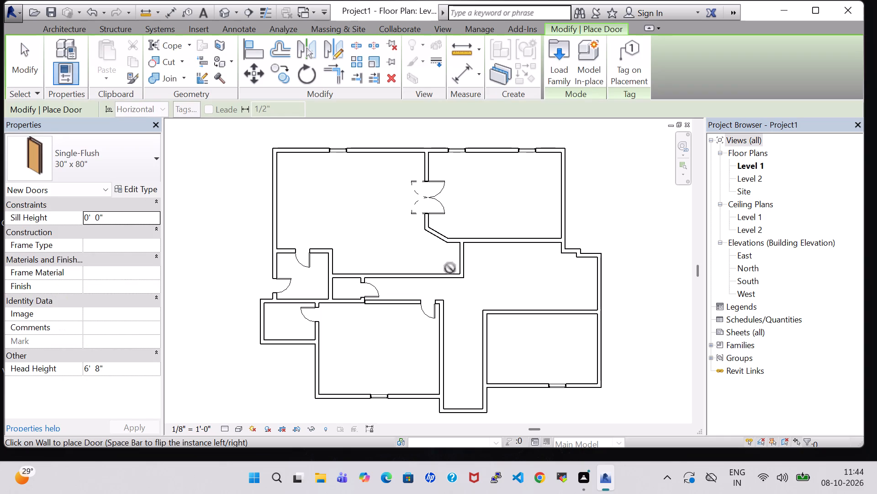
click(426, 271)
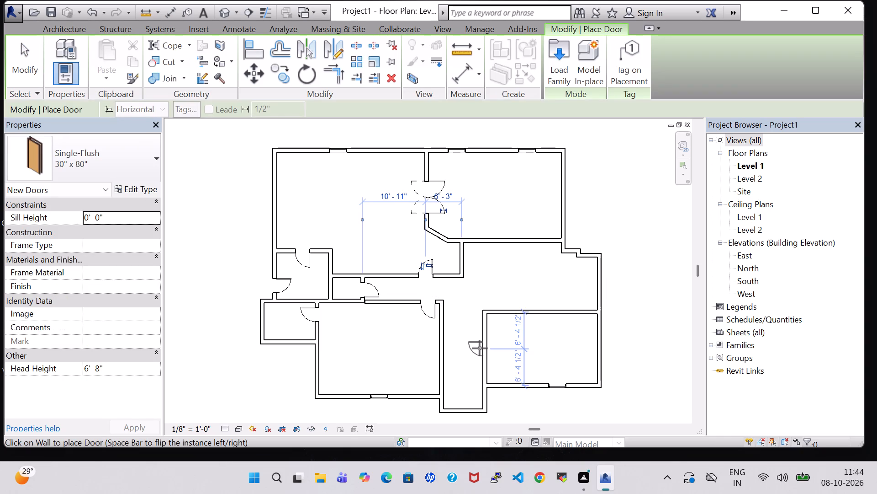
key(Escape)
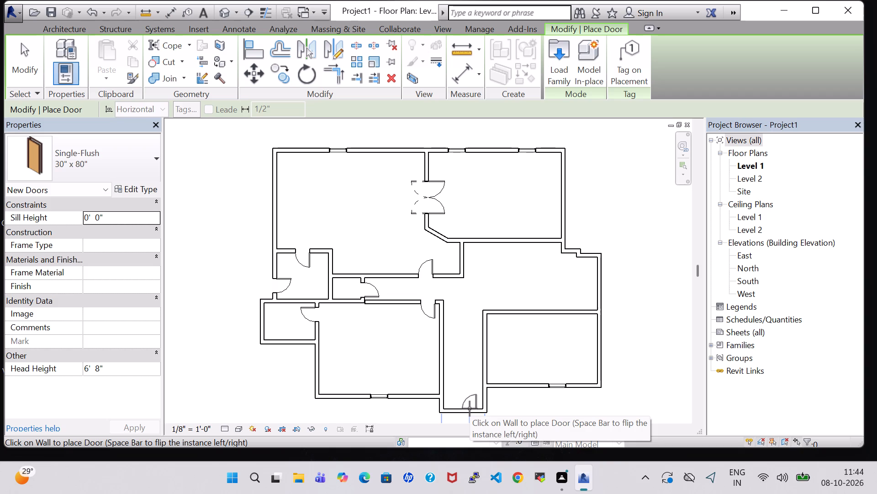
Place a Single-Flush 30" x 80" door near the middle of the bottom bump-out's exterior wall, hinged on its left side and swinging inward.
key(space)
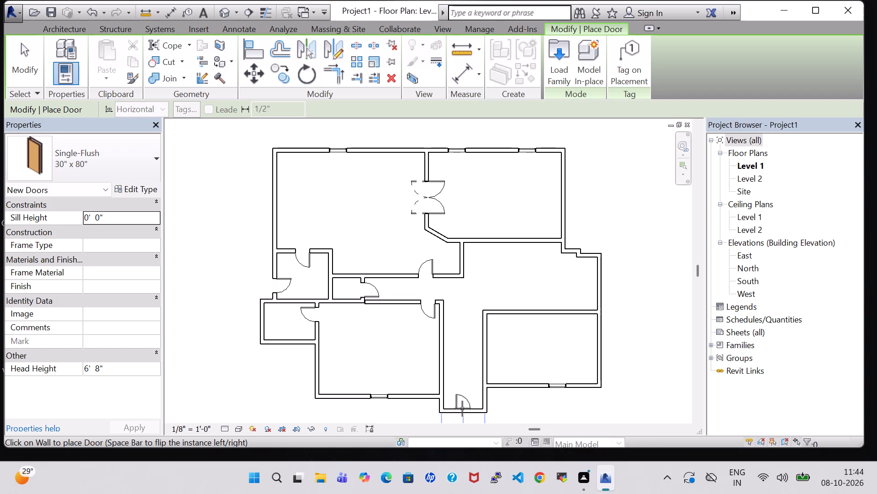
click(461, 408)
key(Escape)
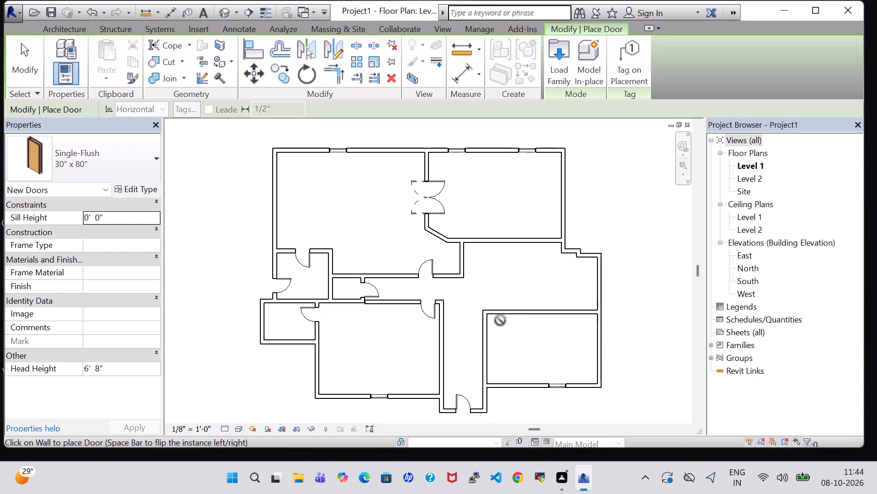
Place a Single-Flush 30" x 80" door swinging into the lower-right room in its top wall, about 2'-3" from its left wall.
key(space)
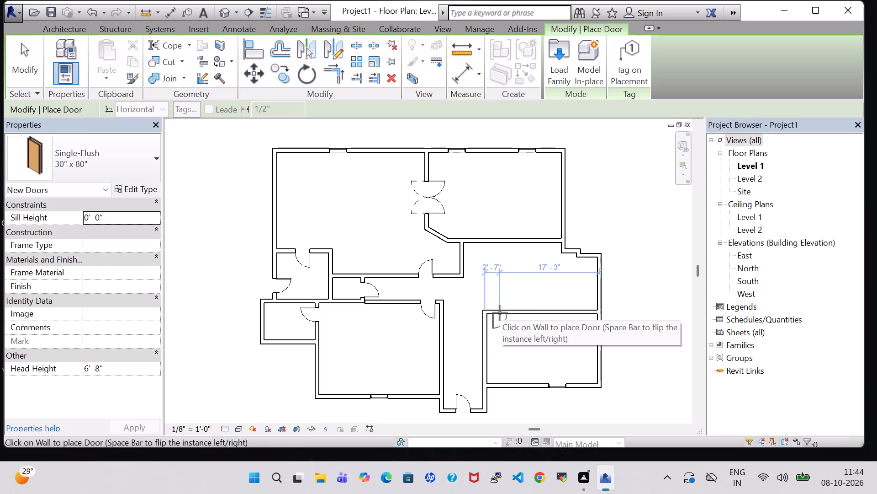
click(498, 313)
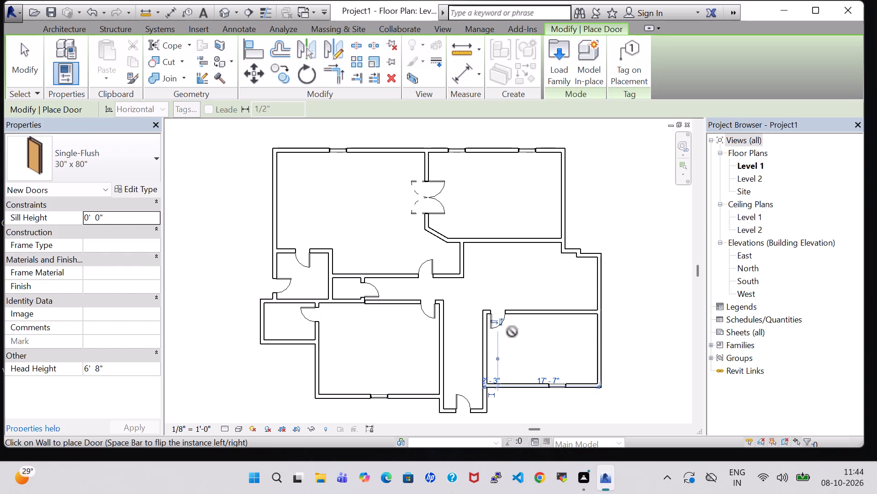
key(Escape)
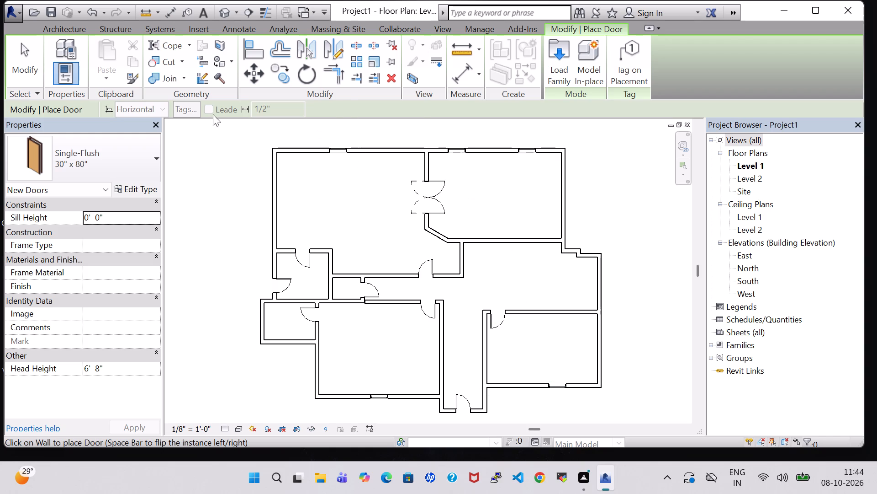
key(Escape)
Enclose a closet above the lower-right room with 10-foot-high Generic - 8" walls, about 13'-7" from the exterior wall and 5'-1" down.
click(70, 45)
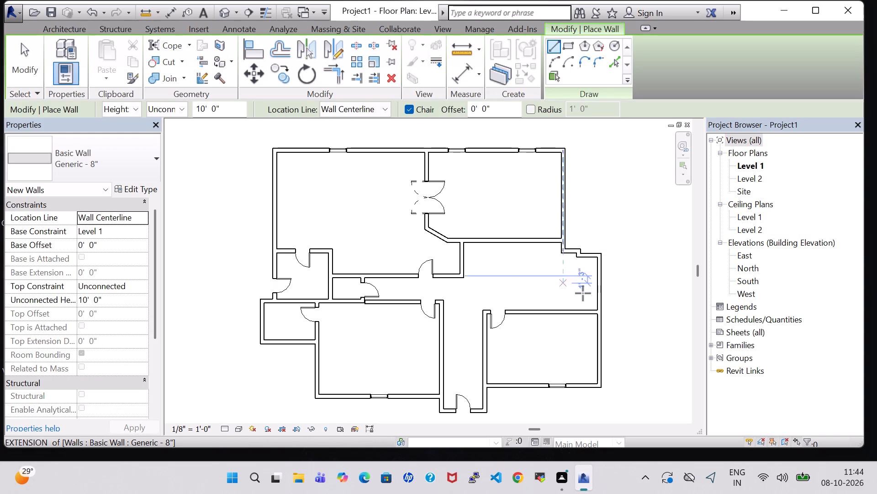
click(599, 283)
click(521, 284)
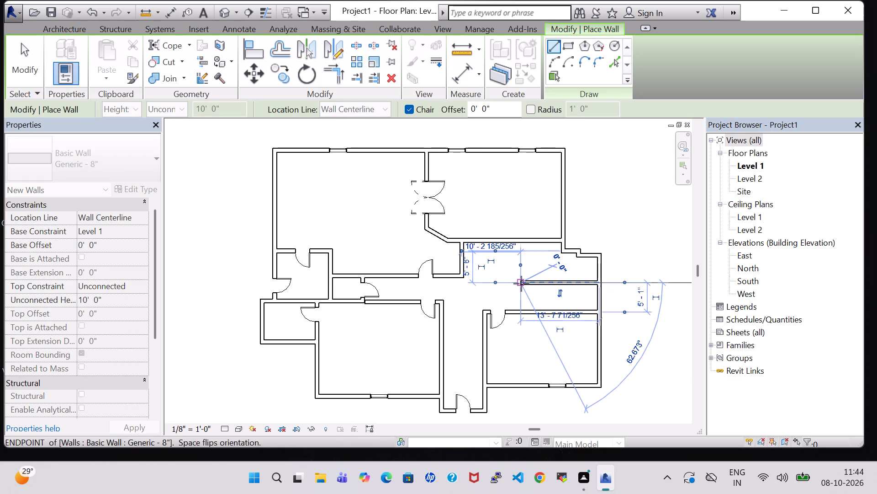
click(526, 308)
key(Escape)
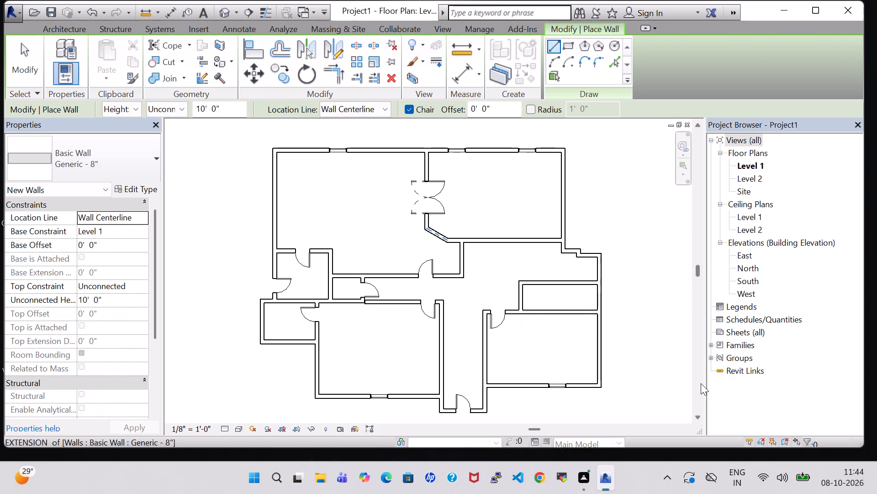
key(Escape)
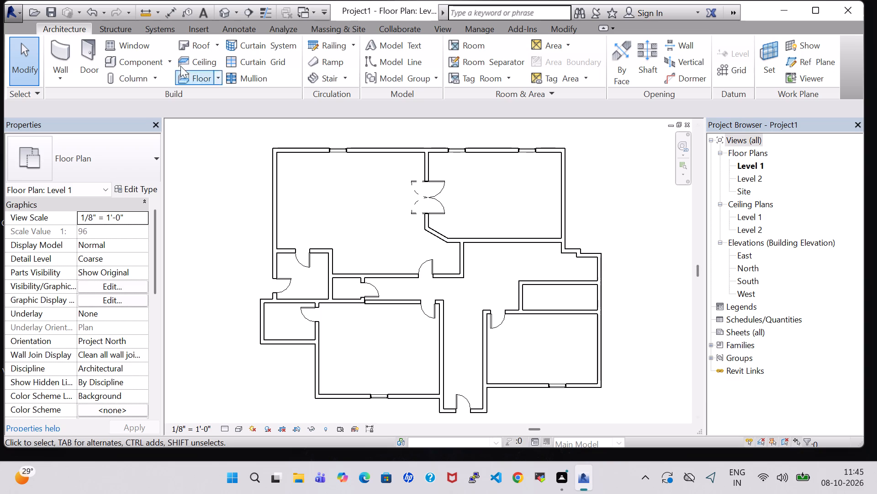
Place a Single-Flush 30" x 80" door swinging into the new right-hand closet in its left wall, about 1'-10" above its bottom wall.
click(98, 52)
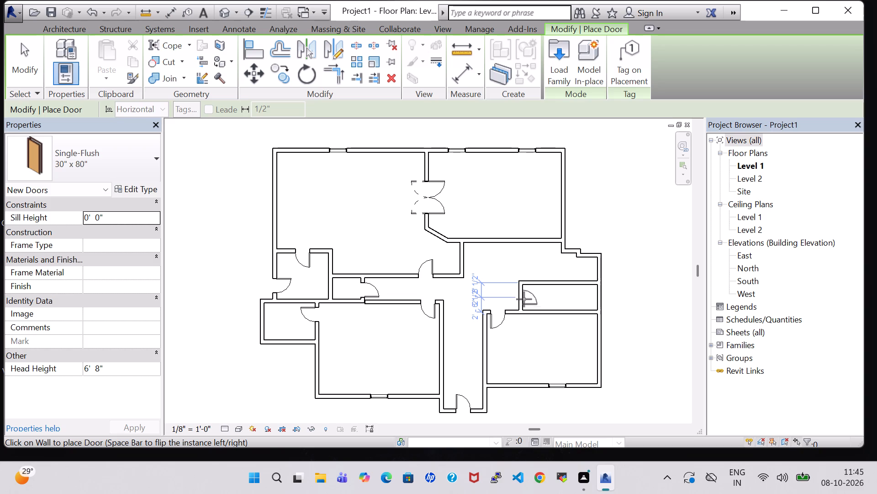
scroll(524, 299, up, 5)
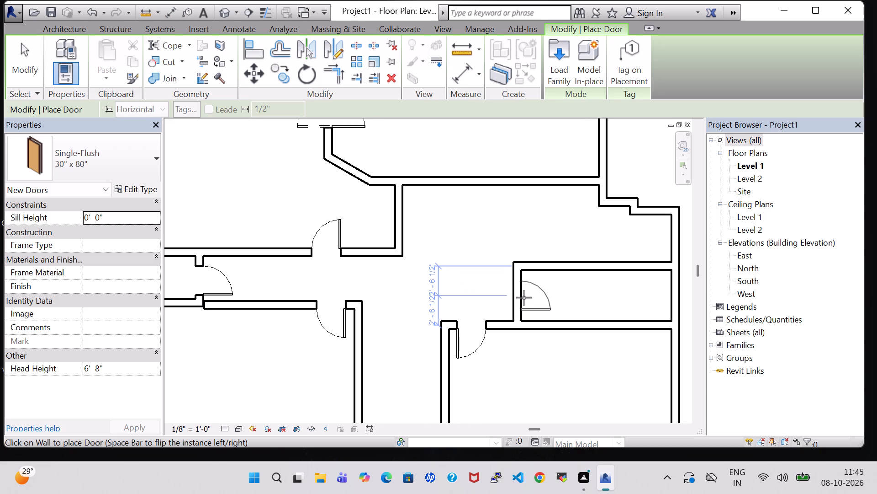
click(524, 304)
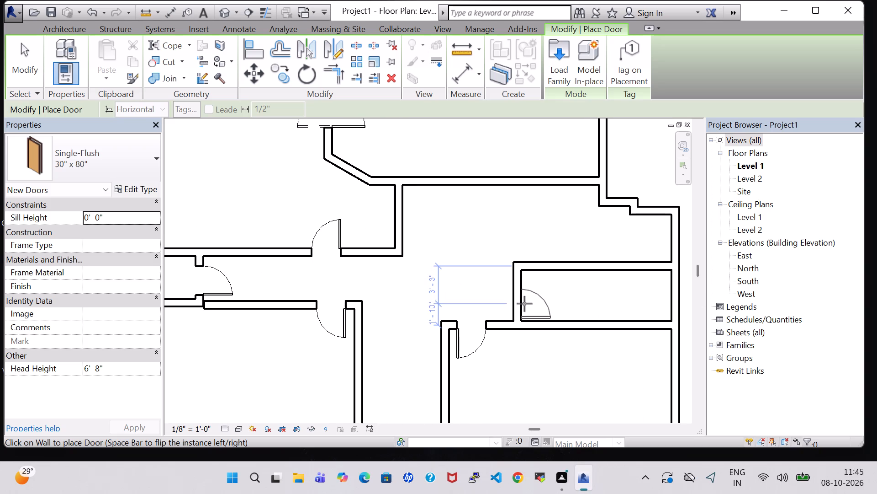
key(Escape)
key(Escape)
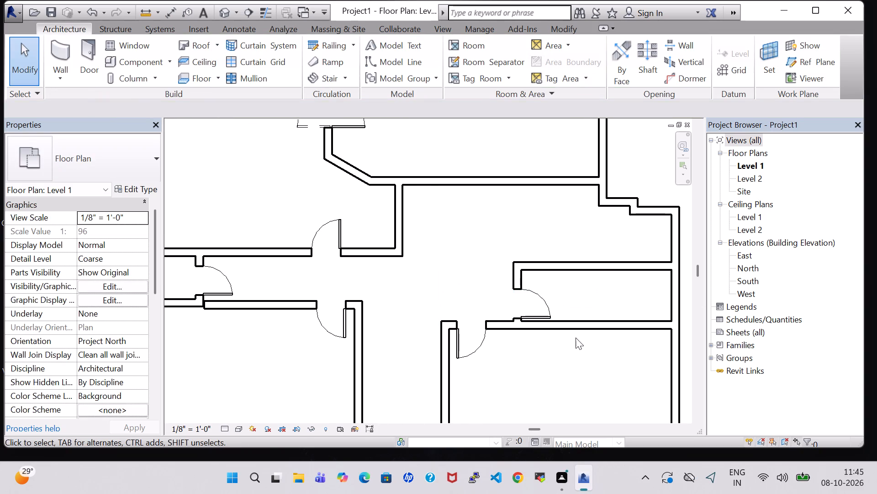
Nudge the upper-right room's bottom wall three increments up, to about 14'-1" from its top wall.
click(567, 365)
scroll(567, 365, down, 2)
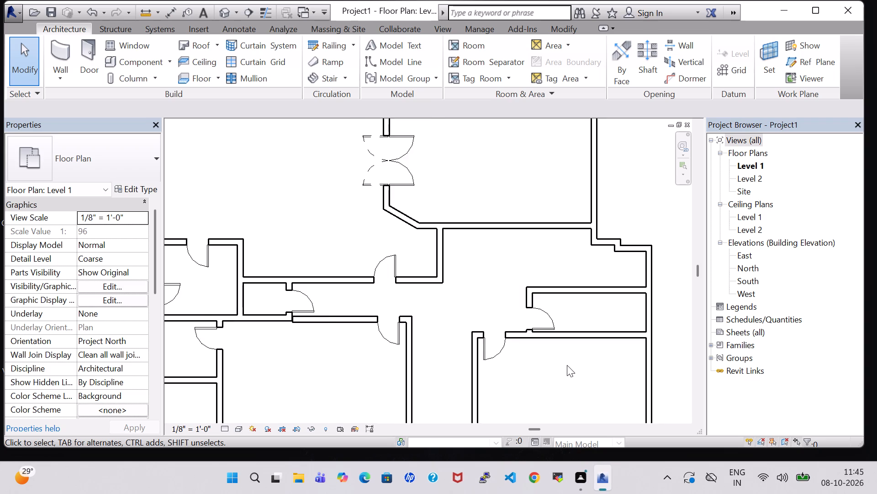
scroll(567, 365, down, 1)
middle_drag(568, 356, 565, 305)
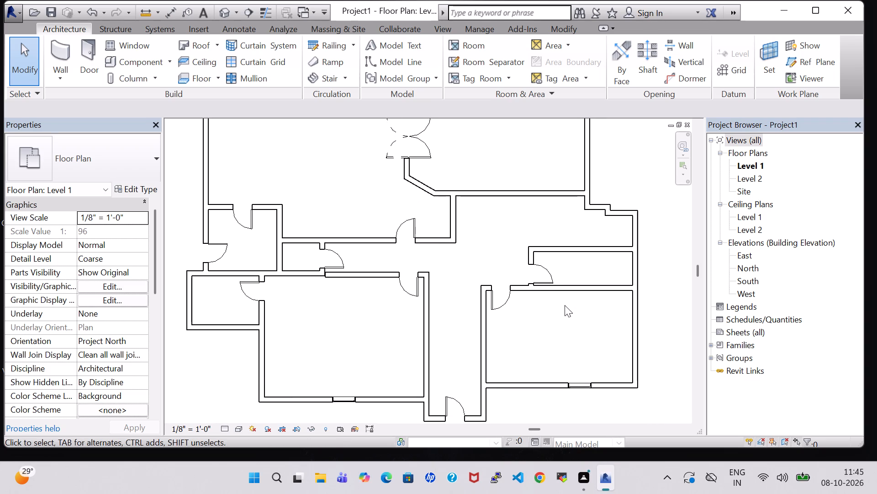
scroll(565, 305, down, 2)
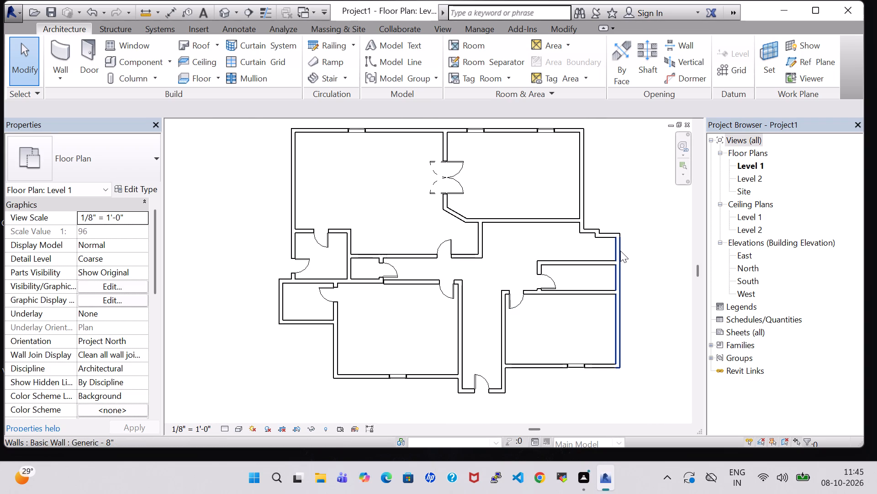
click(559, 218)
key(Up)
key(Up)
key(Up)
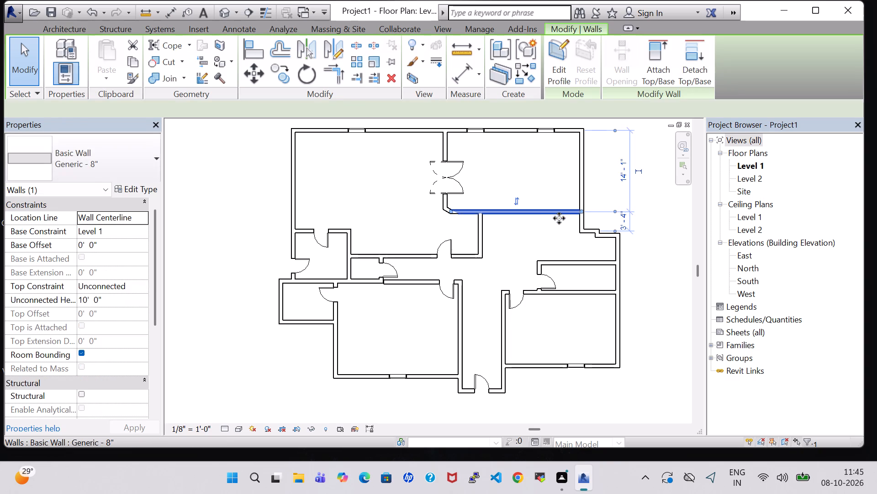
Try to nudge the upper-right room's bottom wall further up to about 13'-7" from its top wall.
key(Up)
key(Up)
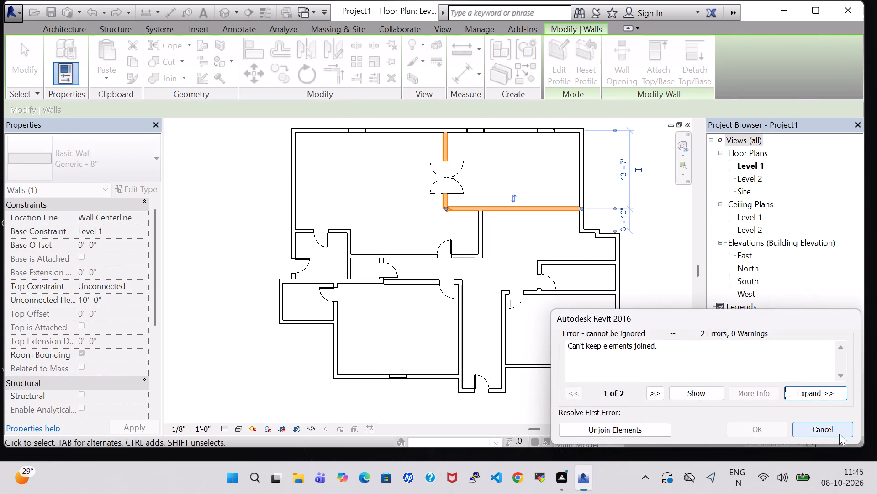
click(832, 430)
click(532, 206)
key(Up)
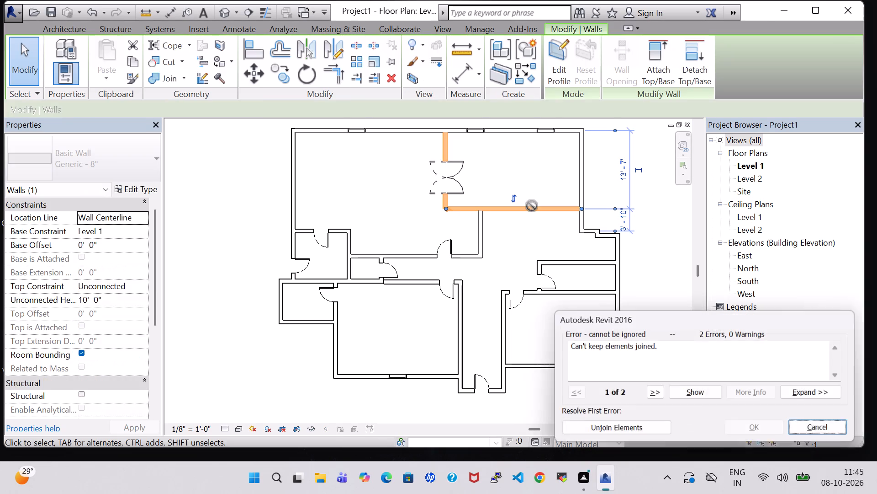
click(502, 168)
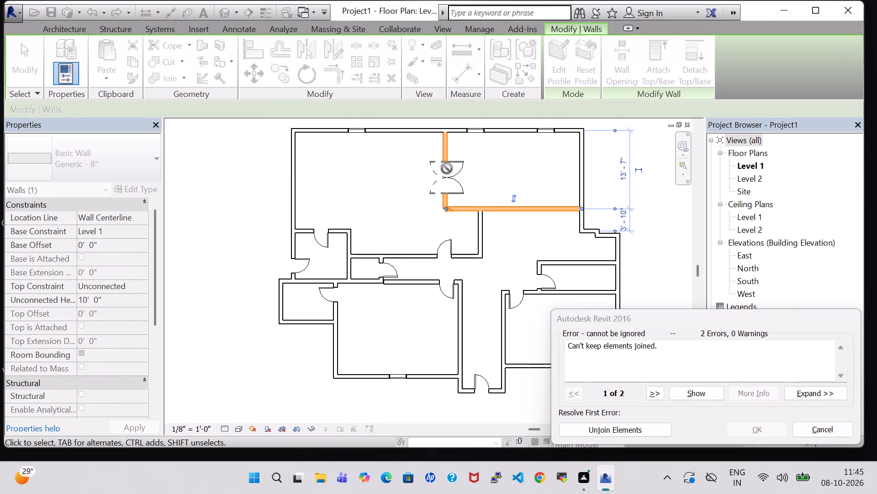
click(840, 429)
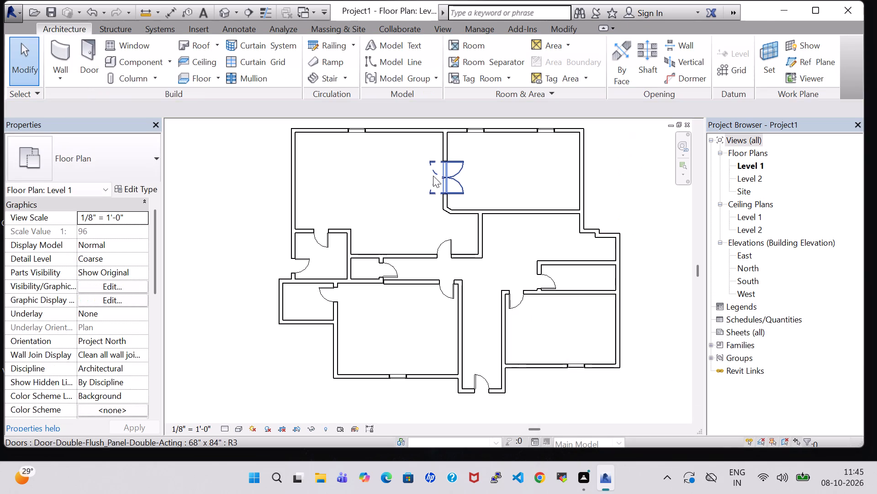
Nudge the double door between the two upper rooms five increments up along its wall.
click(457, 173)
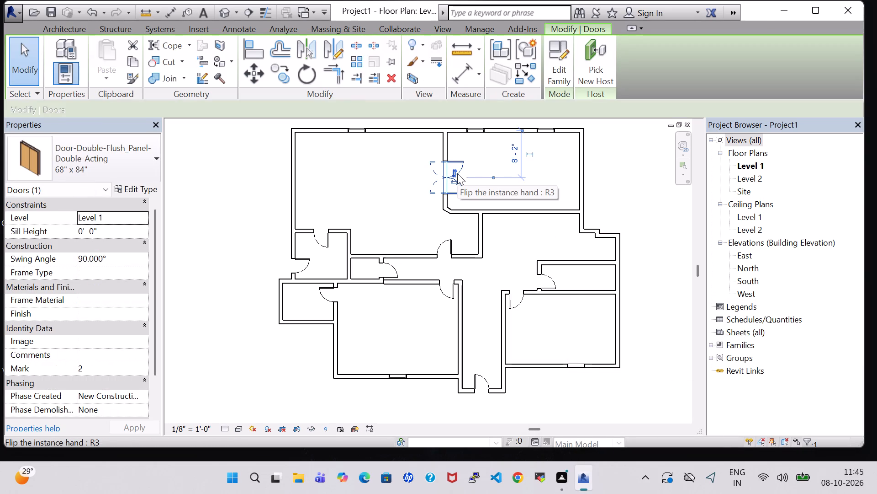
key(Up)
key(Up)
key(Up)
key(Up)
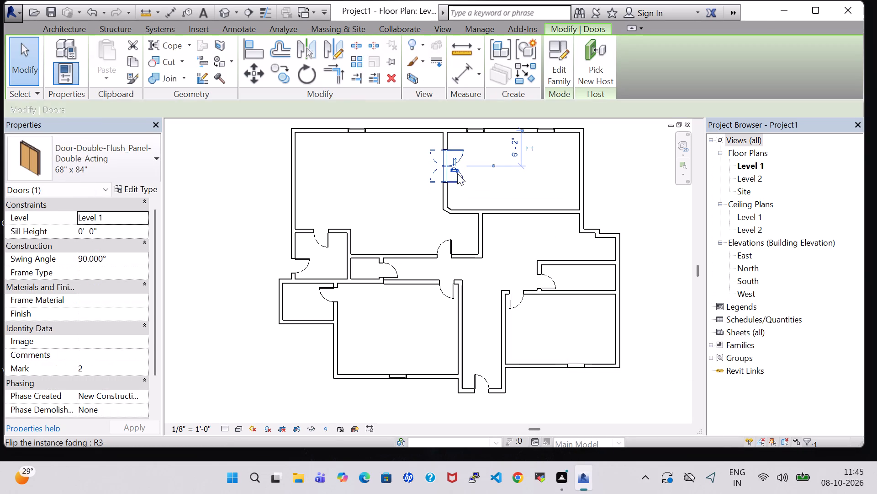
key(Up)
Move the upper-right room's bottom wall up to about 12'-1" from its top wall, unjoining elements and deleting the angled corner wall.
click(522, 216)
key(Up)
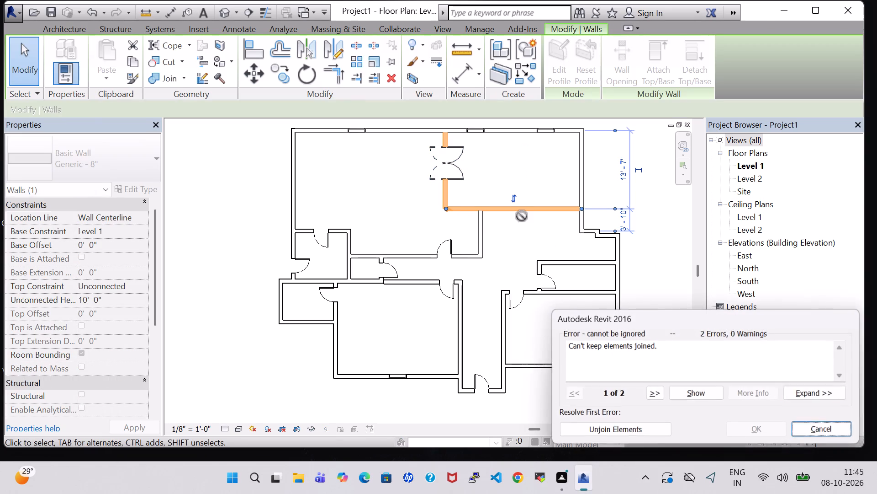
key(Up)
key(Up)
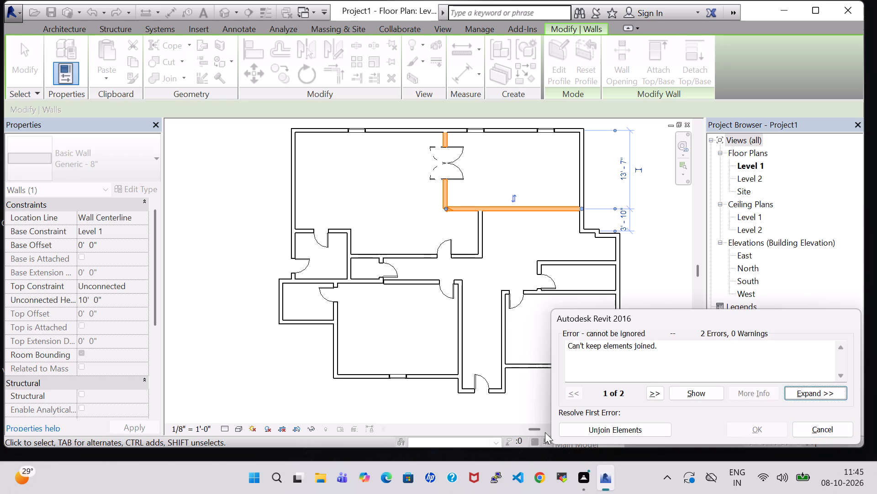
click(629, 427)
key(Up)
key(Up)
click(641, 435)
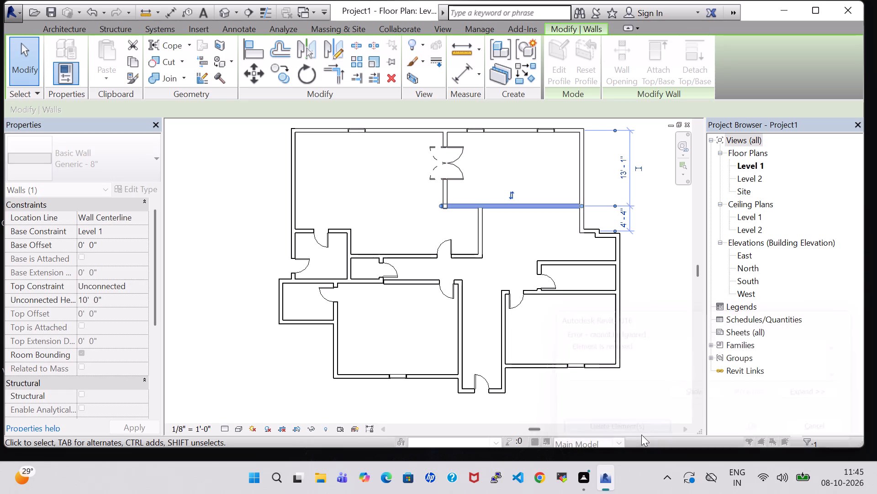
key(Up)
key(Up)
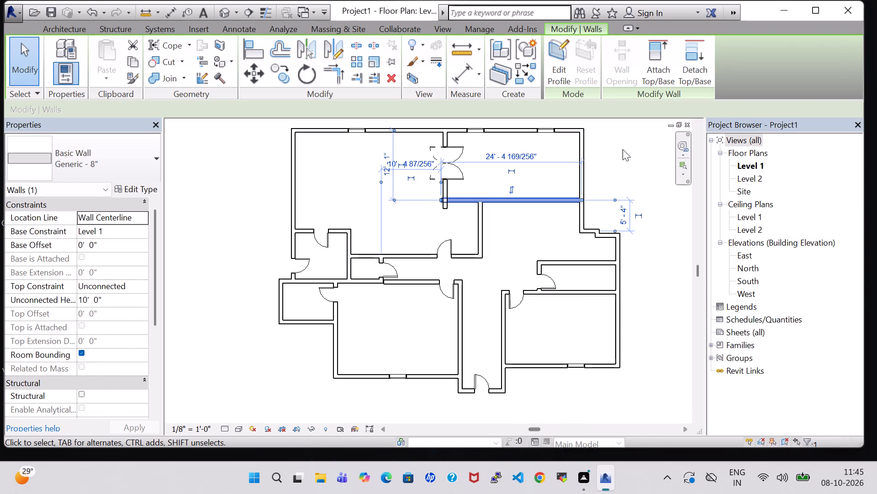
click(621, 149)
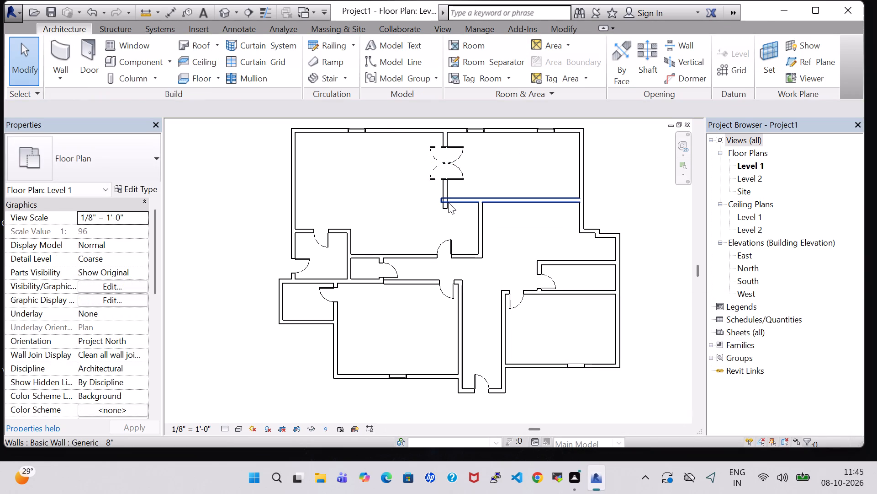
Delete the wall between the two upper rooms together with its double door.
click(447, 207)
key(Delete)
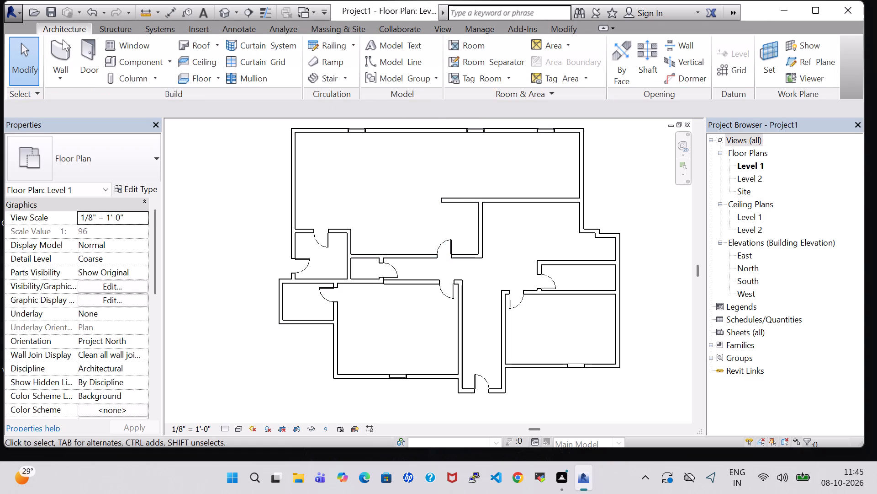
Draw a 10'-0" high Generic - 8" wall from the free end of the upper-right room's bottom wall straight up to the top exterior wall.
click(58, 42)
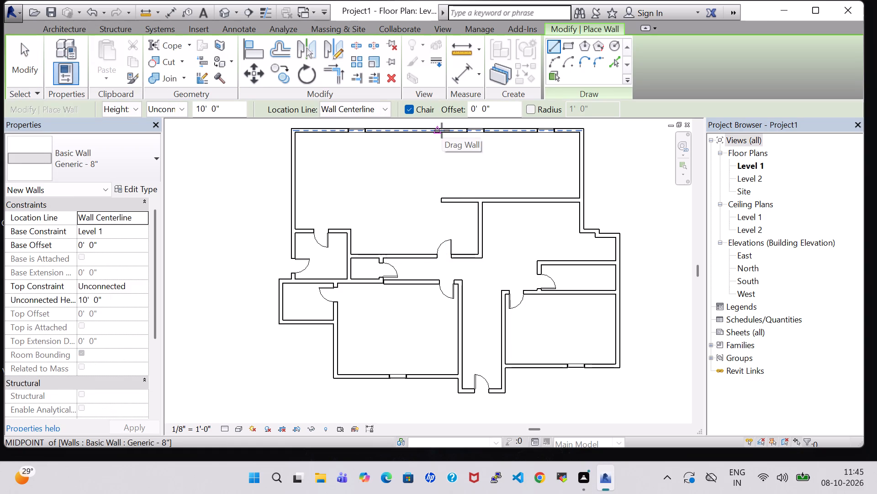
click(442, 130)
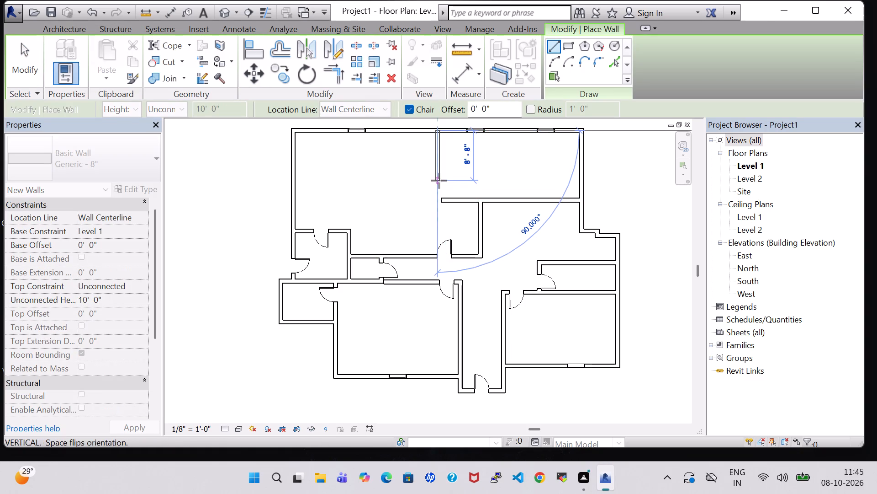
key(Escape)
click(440, 134)
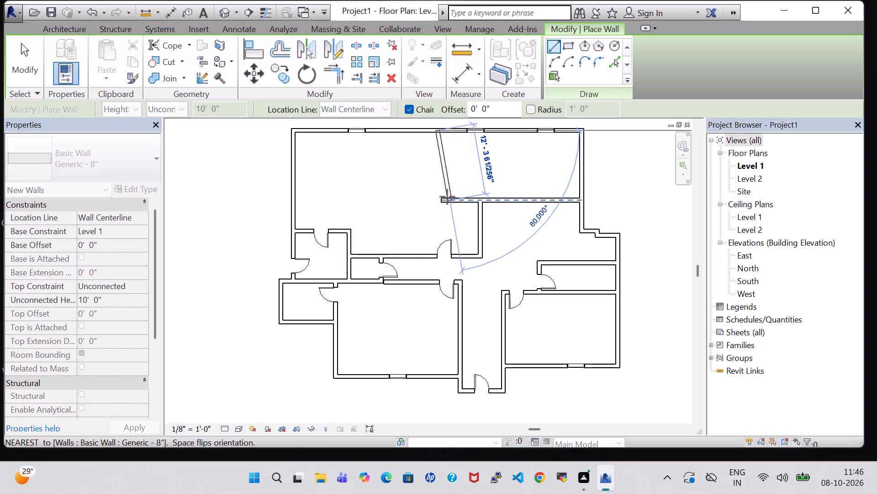
key(Escape)
click(441, 201)
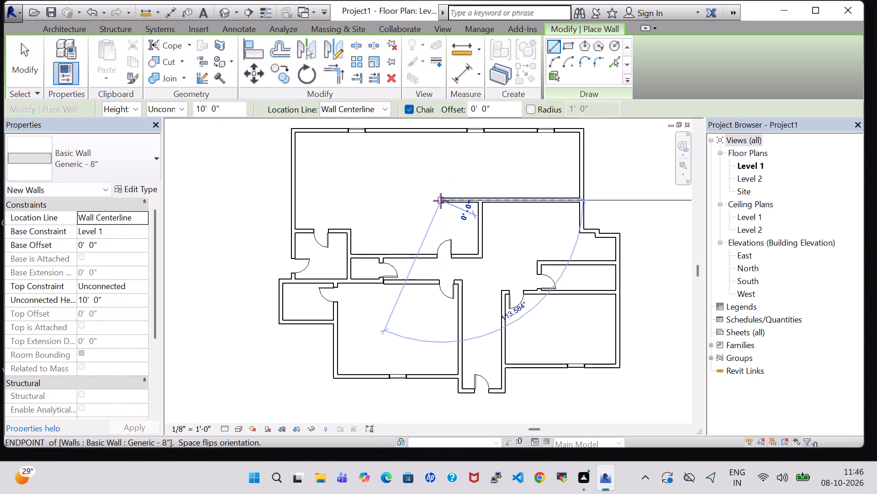
click(435, 131)
key(Escape)
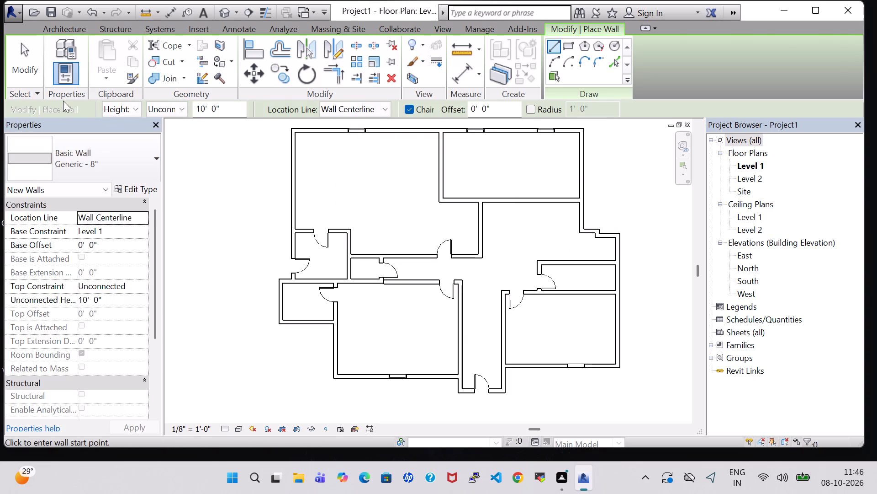
key(Escape)
Place a 68" x 84" Door-Double-Flush_Panel-Double-Acting door in the new wall between the two upper rooms.
click(85, 53)
click(103, 146)
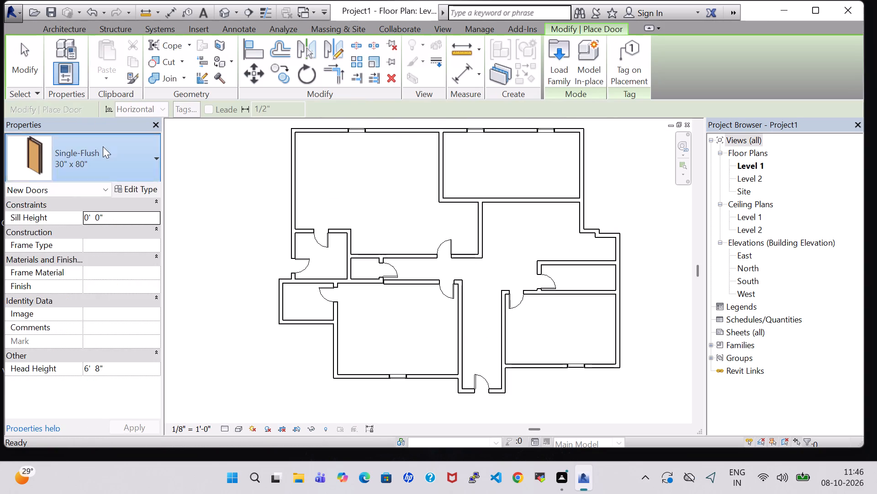
click(111, 233)
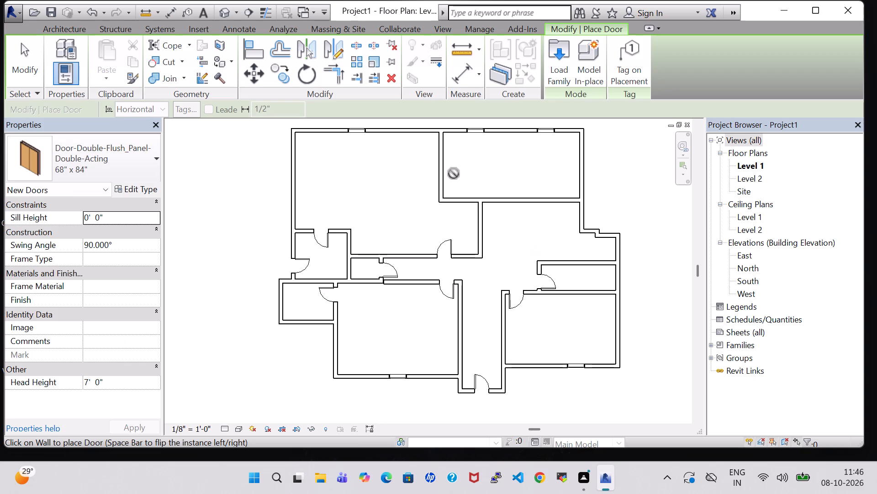
click(448, 173)
key(Escape)
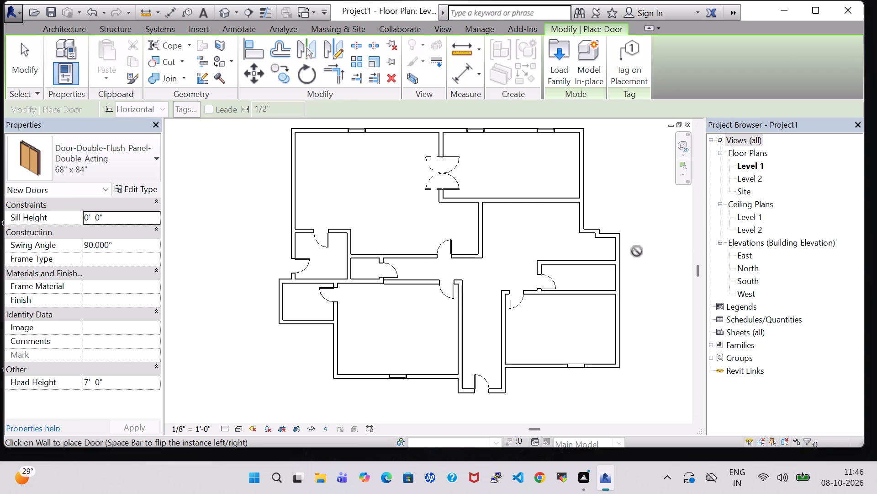
key(Escape)
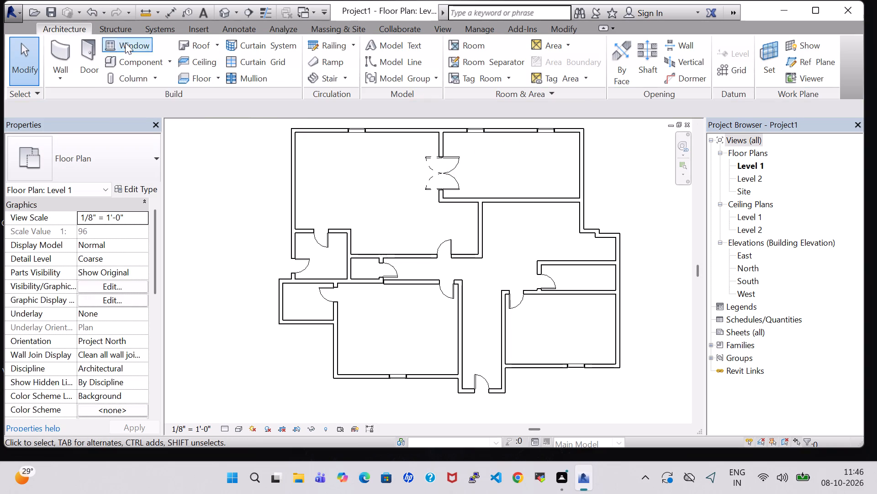
Place two 36" x 72" Fixed windows in the right exterior wall, one above the closet and one in the lower-right room.
click(125, 43)
click(623, 247)
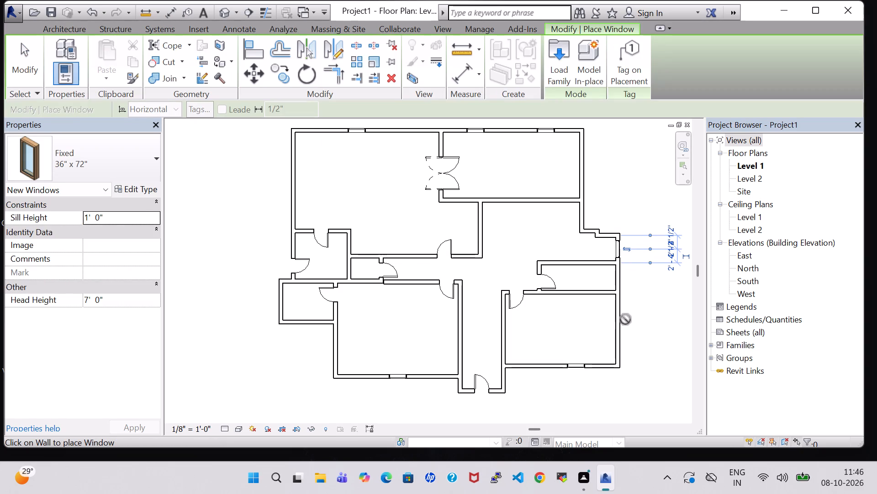
click(619, 329)
key(Escape)
key(Escape)
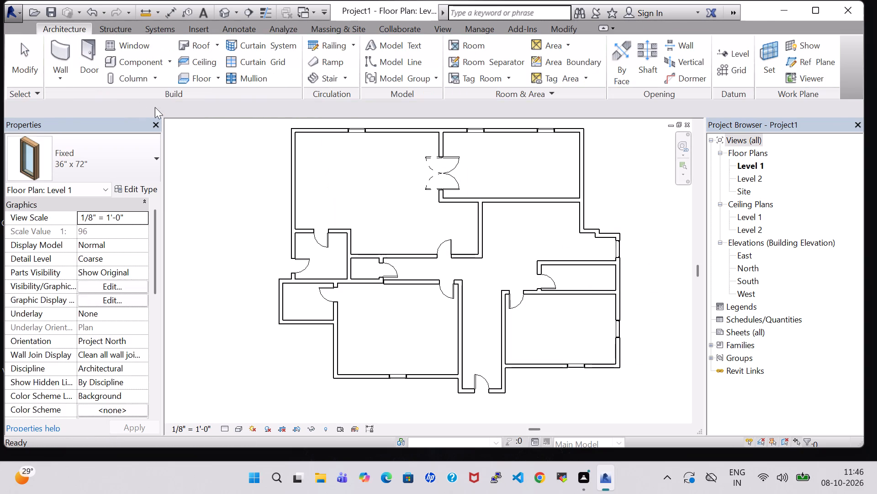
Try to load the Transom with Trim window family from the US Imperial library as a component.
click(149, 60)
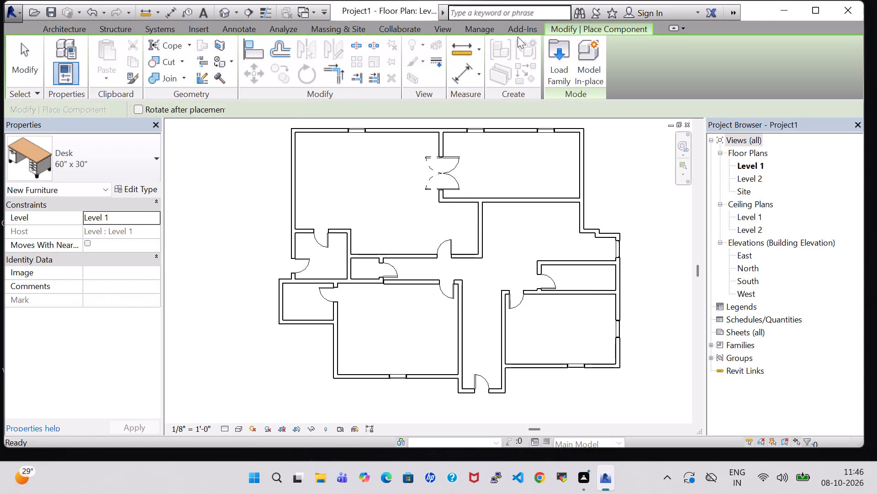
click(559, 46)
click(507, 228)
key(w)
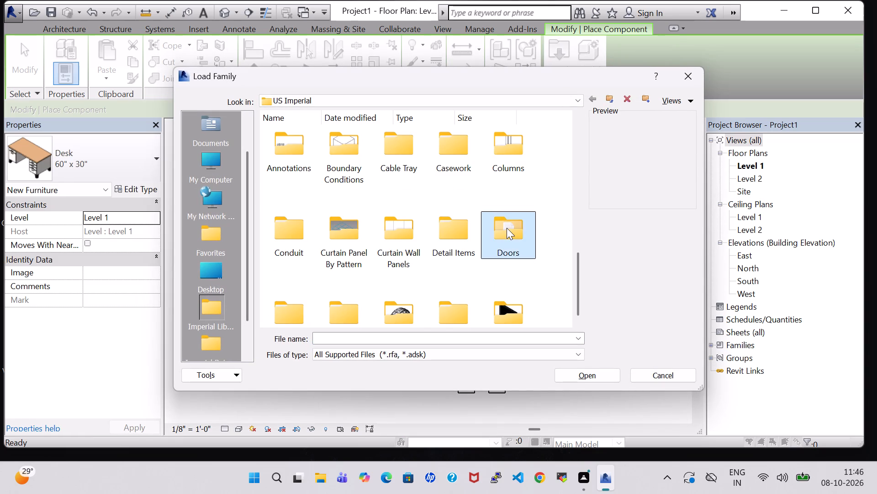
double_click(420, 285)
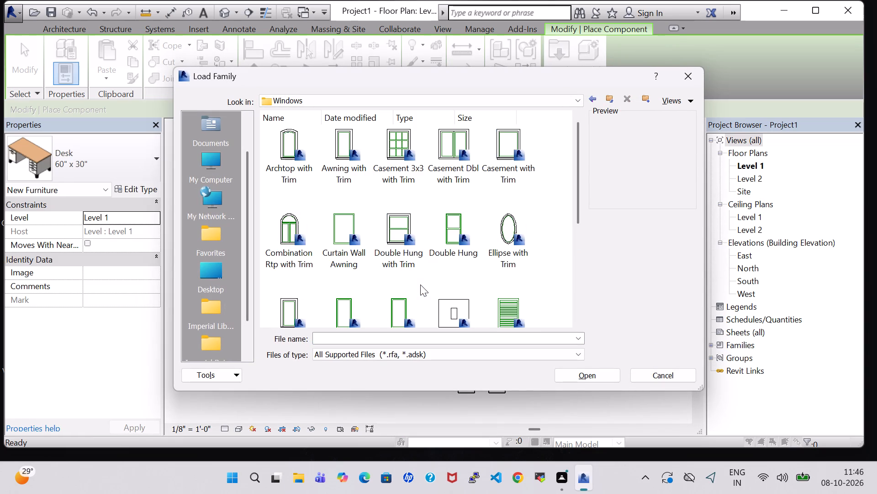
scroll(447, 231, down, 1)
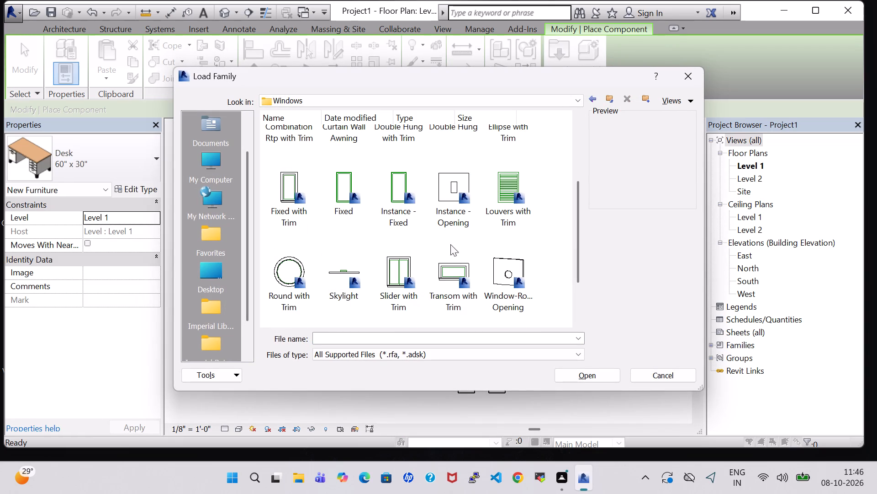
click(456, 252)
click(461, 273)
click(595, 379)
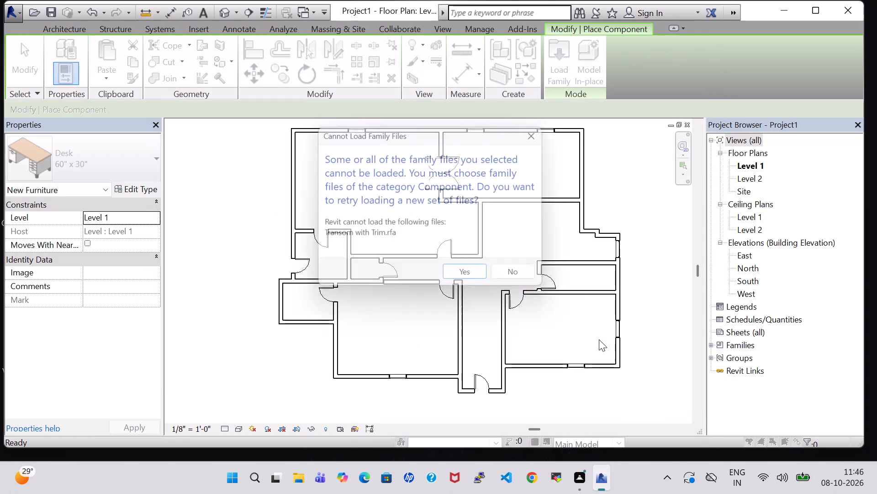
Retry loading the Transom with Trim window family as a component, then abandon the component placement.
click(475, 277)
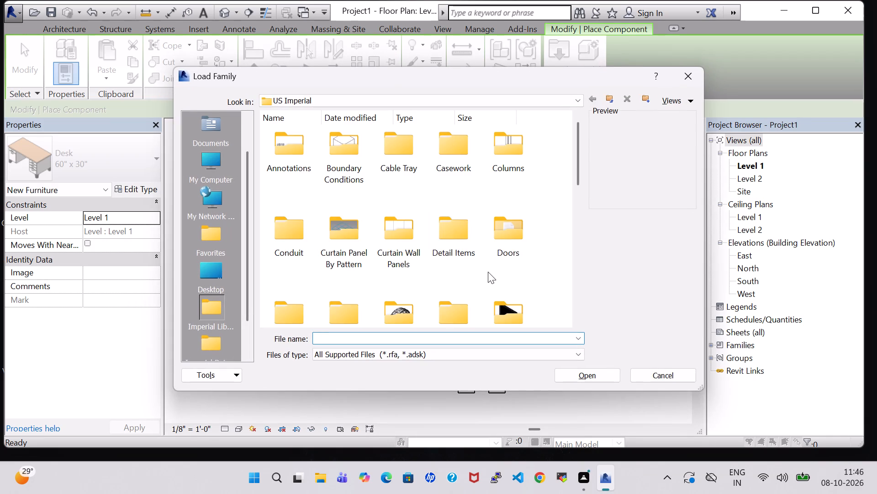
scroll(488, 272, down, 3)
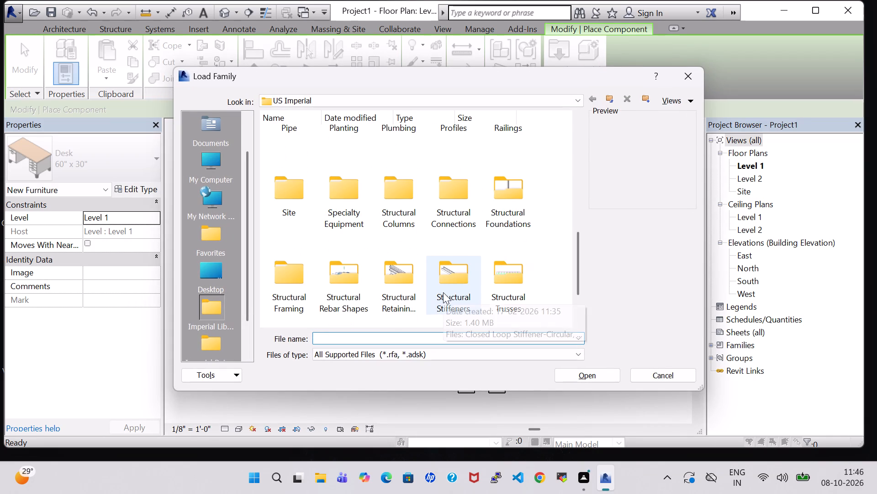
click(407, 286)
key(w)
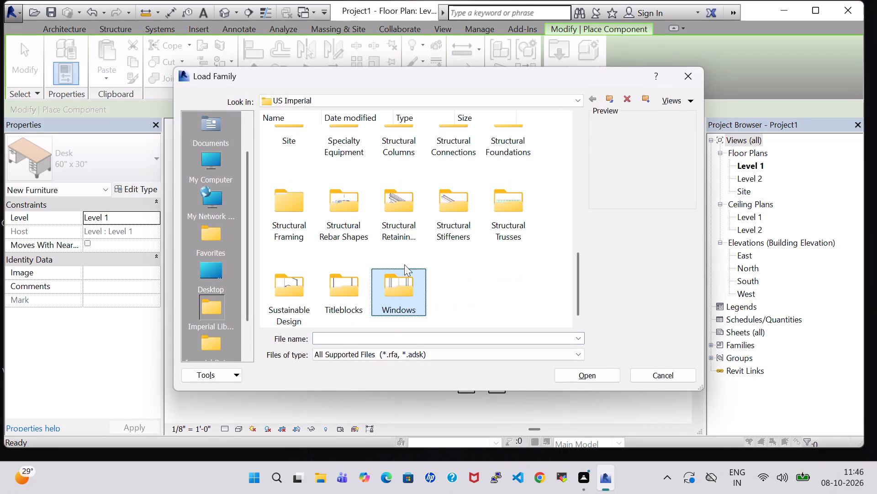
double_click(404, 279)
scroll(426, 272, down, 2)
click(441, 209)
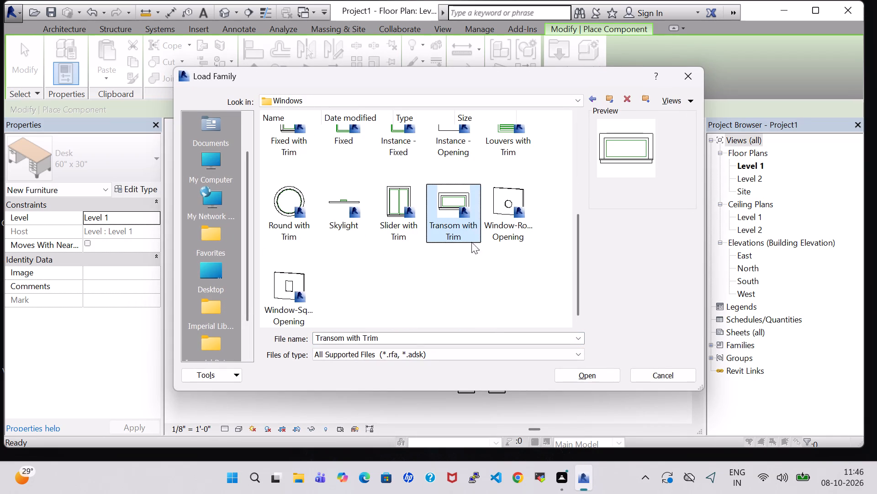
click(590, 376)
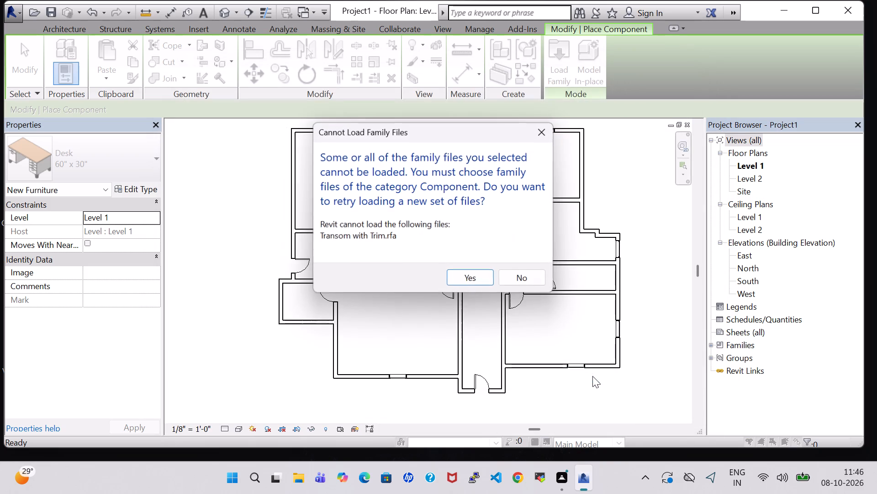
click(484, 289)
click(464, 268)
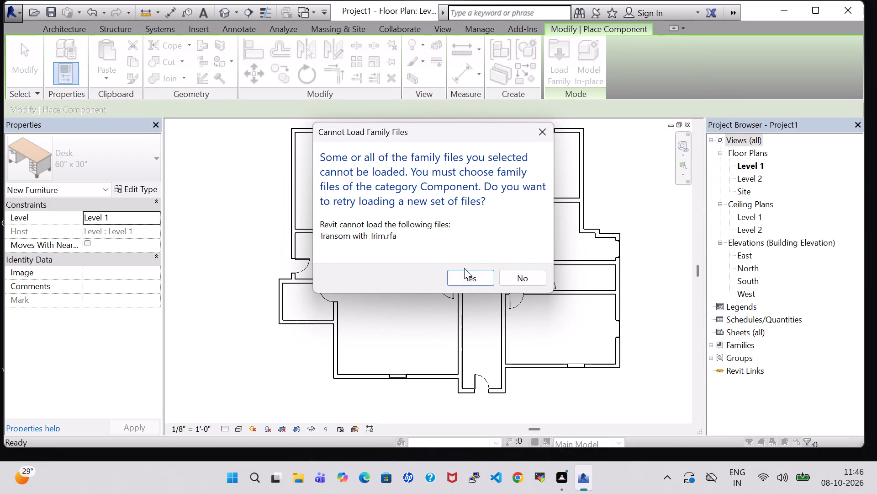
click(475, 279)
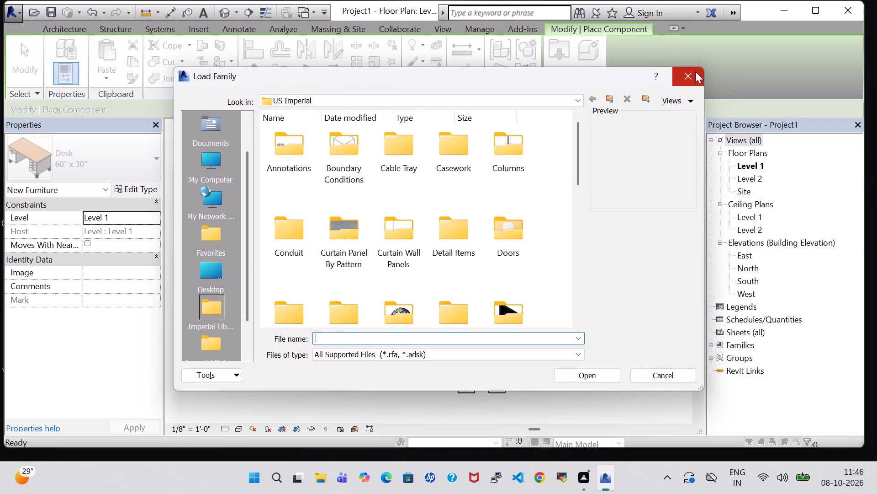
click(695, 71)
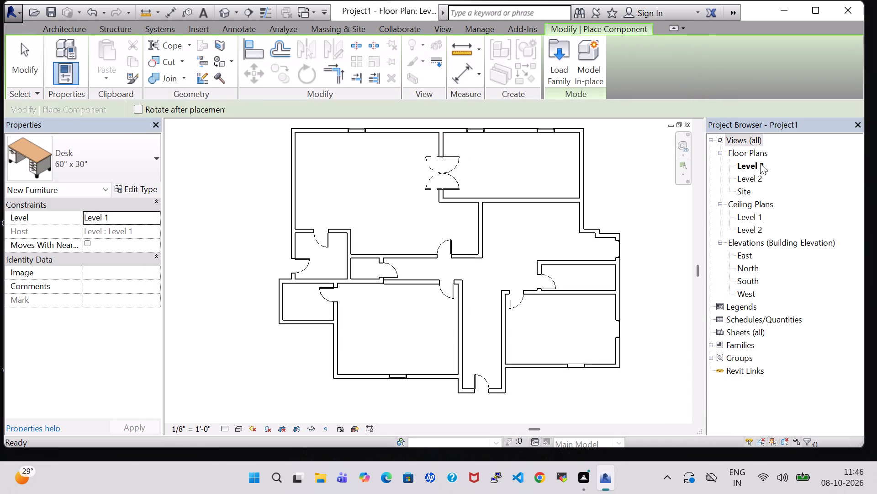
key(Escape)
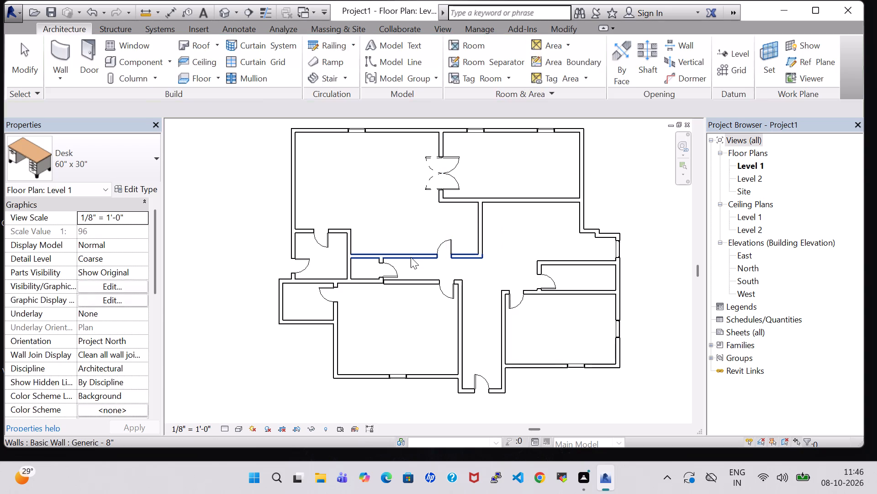
Set the sample height to 10' 0" in the Generic - 8" wall type's assembly, using the upper-left room's bottom wall.
click(409, 257)
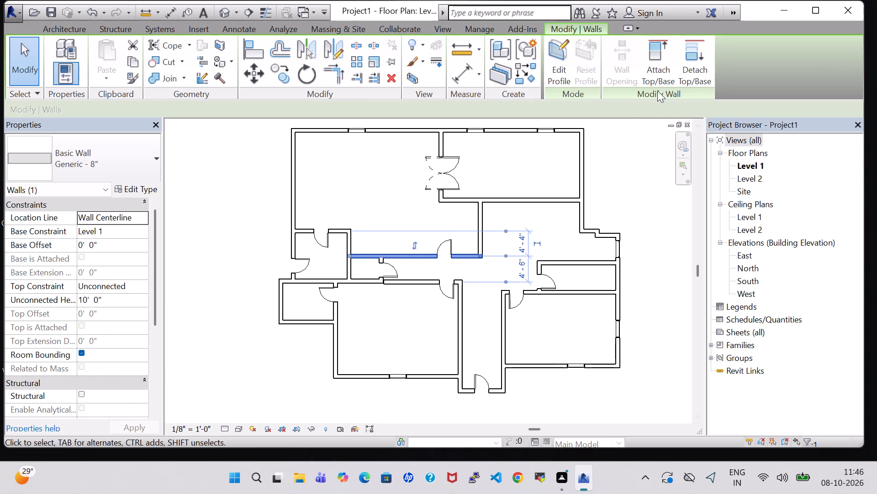
click(152, 192)
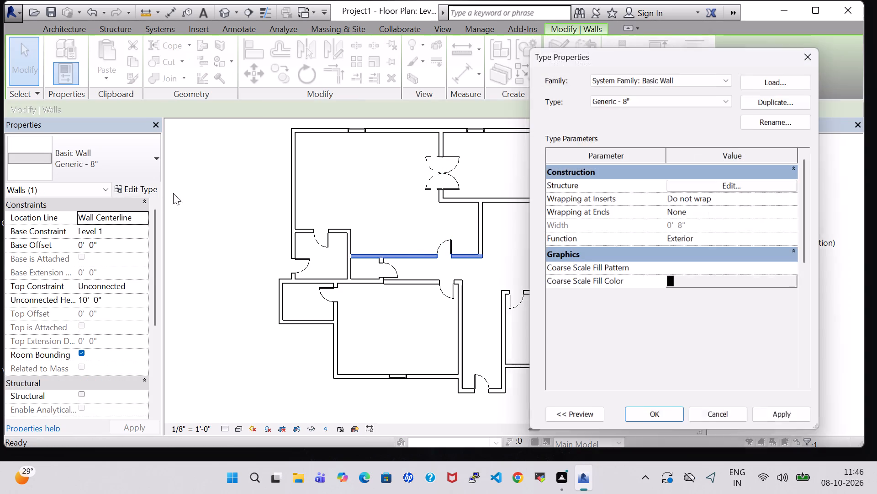
click(744, 184)
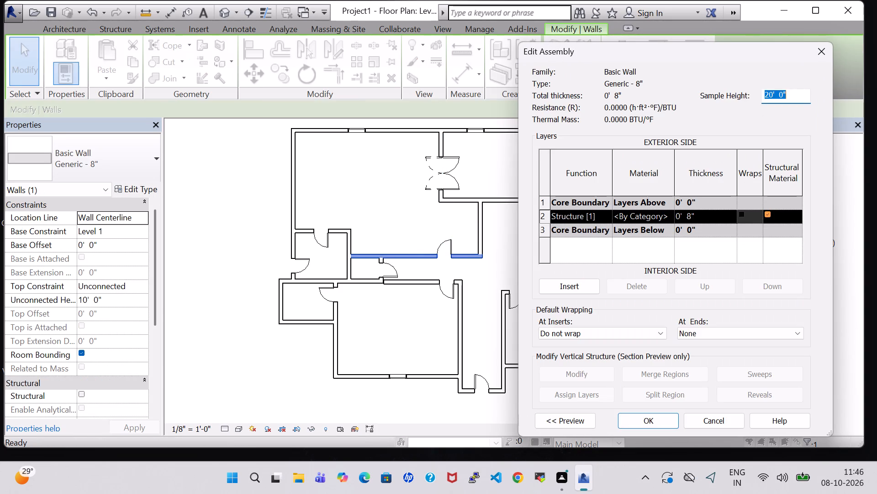
click(775, 100)
click(770, 98)
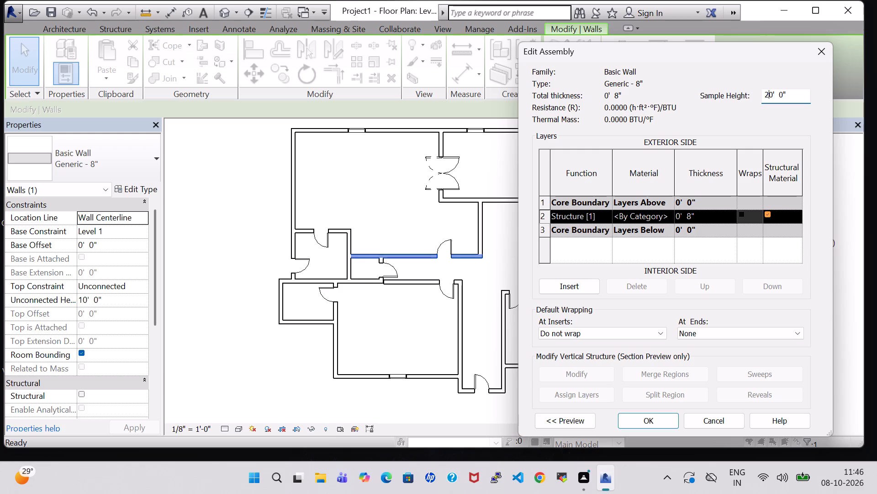
key(Home)
click(770, 98)
key(BackSpace)
key(1)
click(668, 417)
click(778, 414)
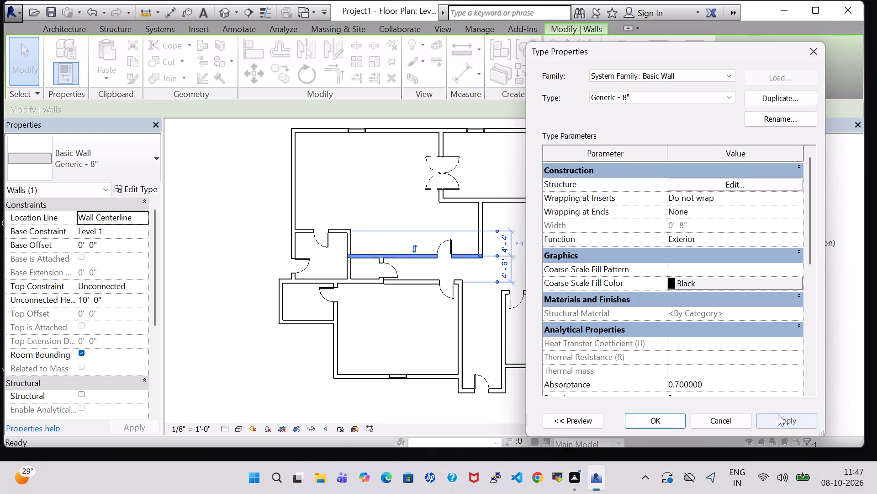
click(639, 417)
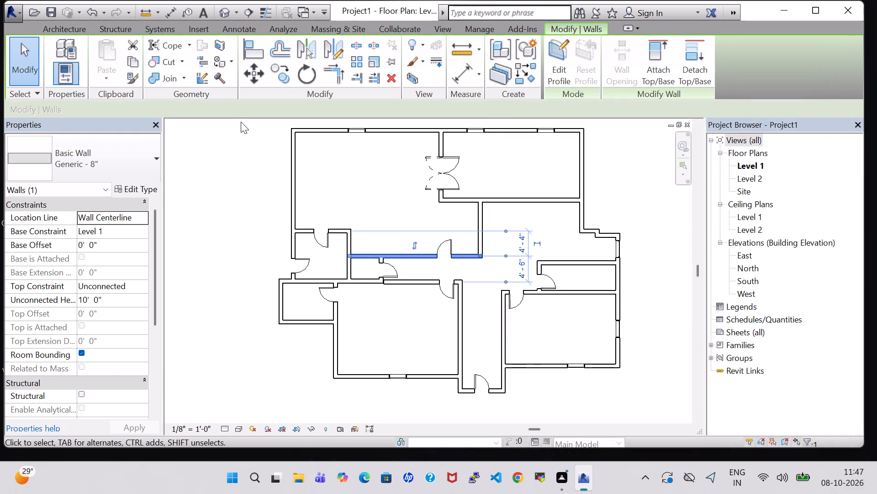
Examine the Generic - 8" wall type's layer assembly using the upper-left room's left exterior wall.
click(298, 167)
click(139, 196)
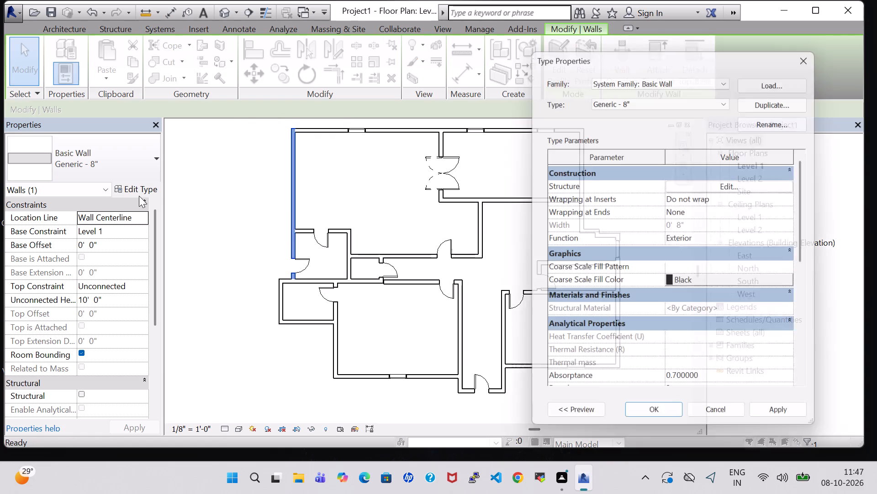
click(755, 186)
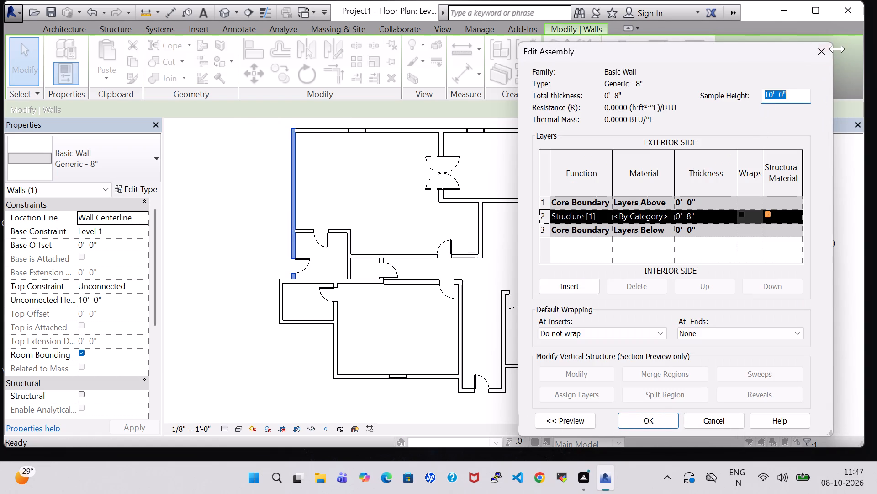
click(819, 51)
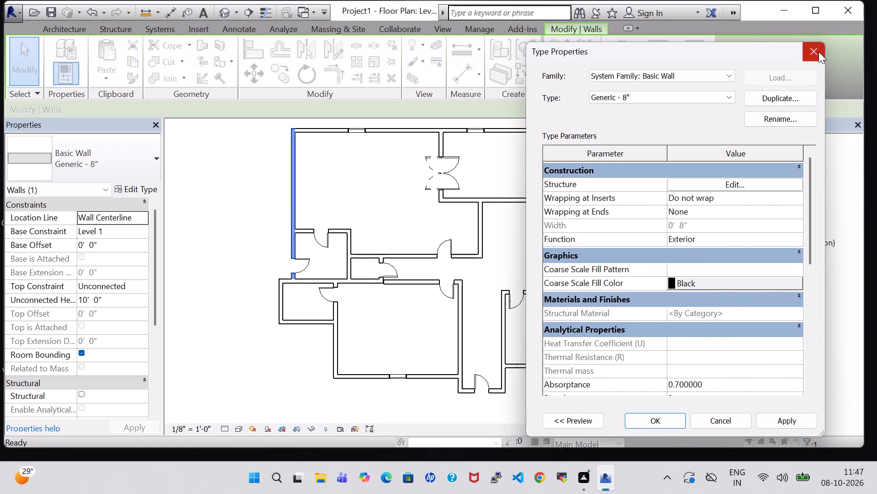
click(819, 52)
click(622, 172)
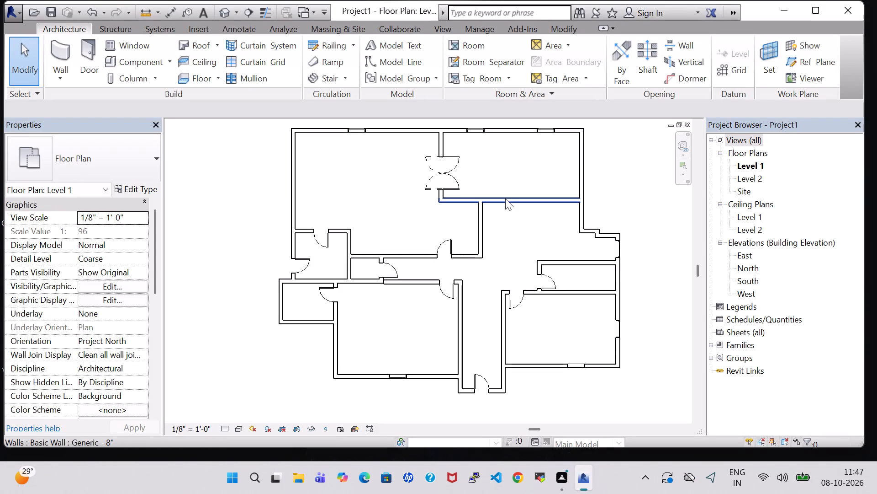
Load the Bed-Box family from the US Imperial library's Furniture Beds folder as a component.
click(133, 57)
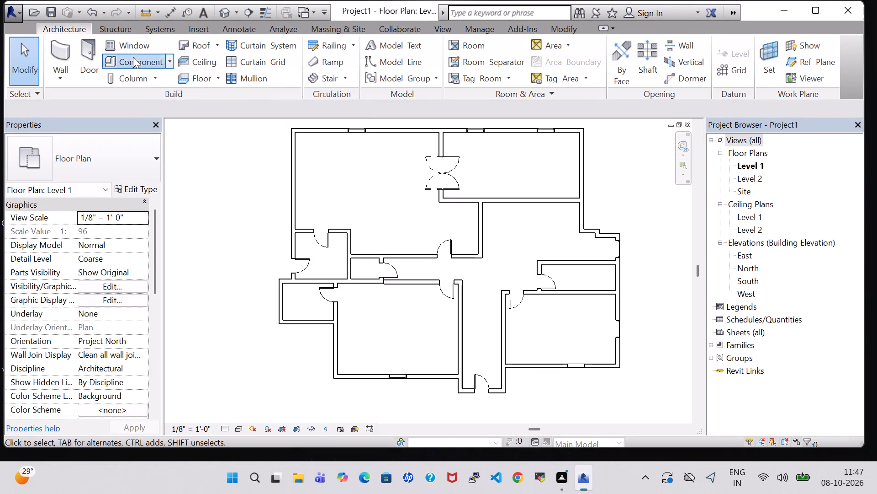
click(554, 53)
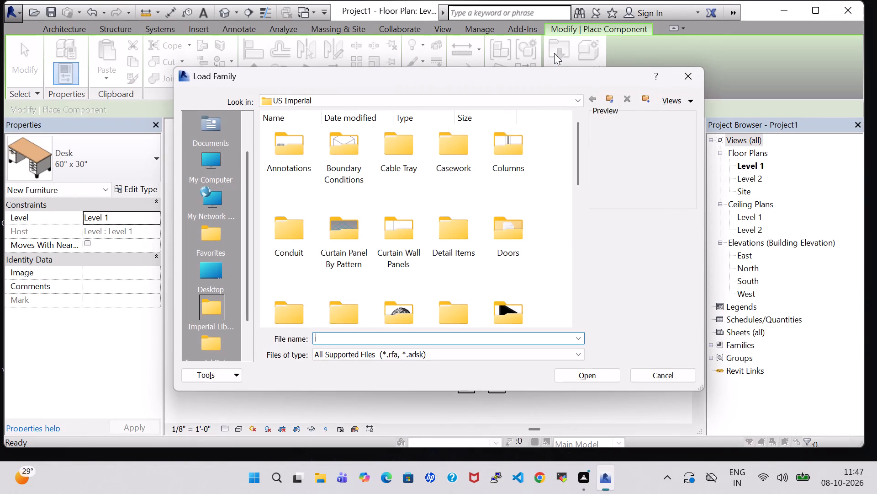
double_click(500, 311)
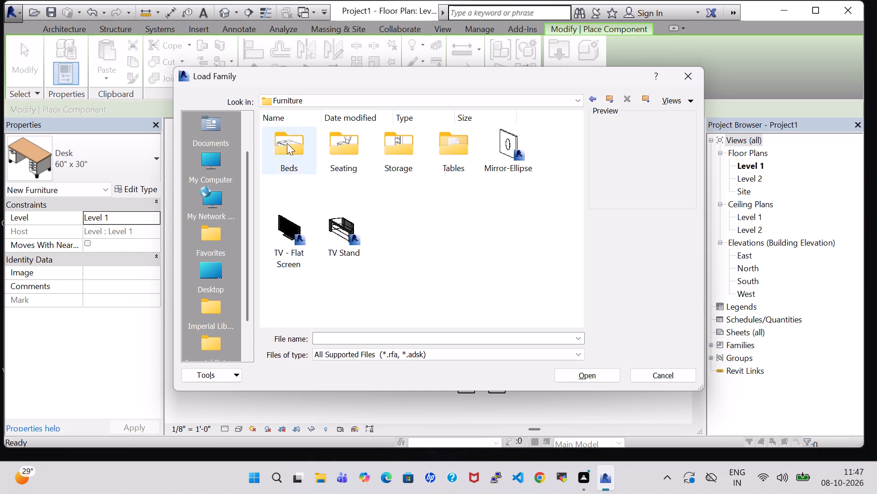
double_click(287, 143)
click(300, 151)
click(597, 374)
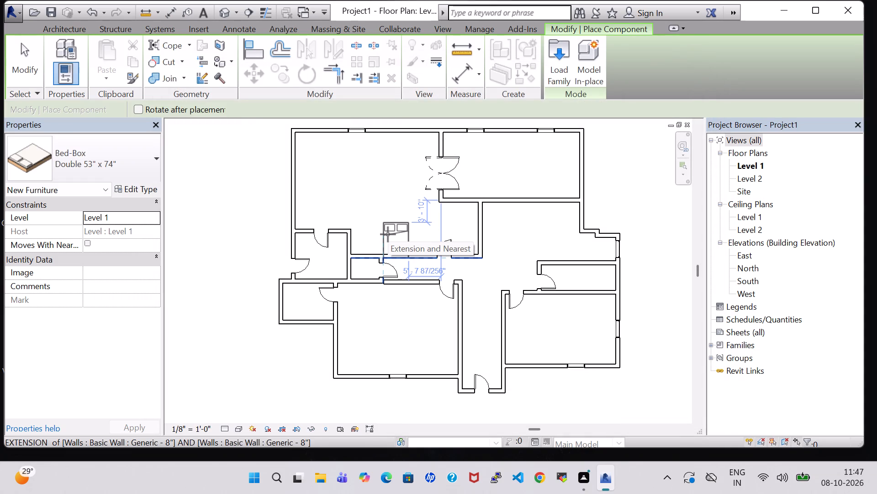
Place a Double 53" x 74" Bed-Box in the lower-left bedroom, head toward the bottom wall, about 8' 3" from the left wall.
key(space)
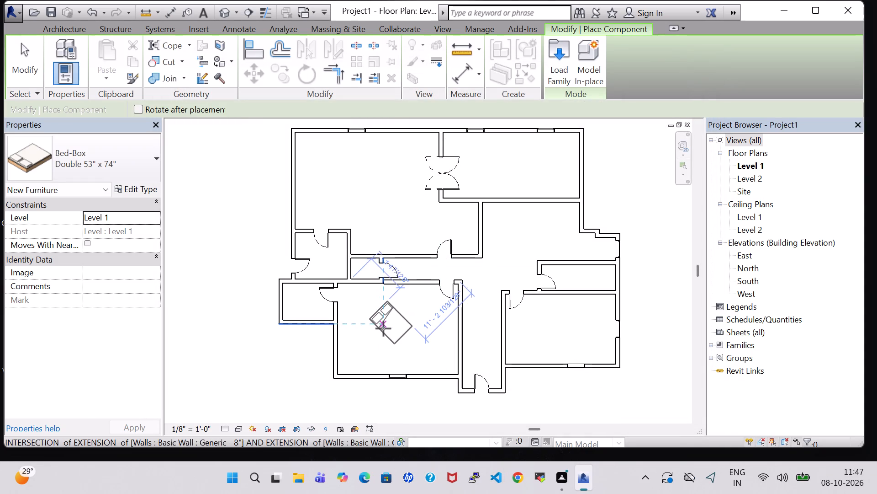
key(space)
key(space)
key(space)
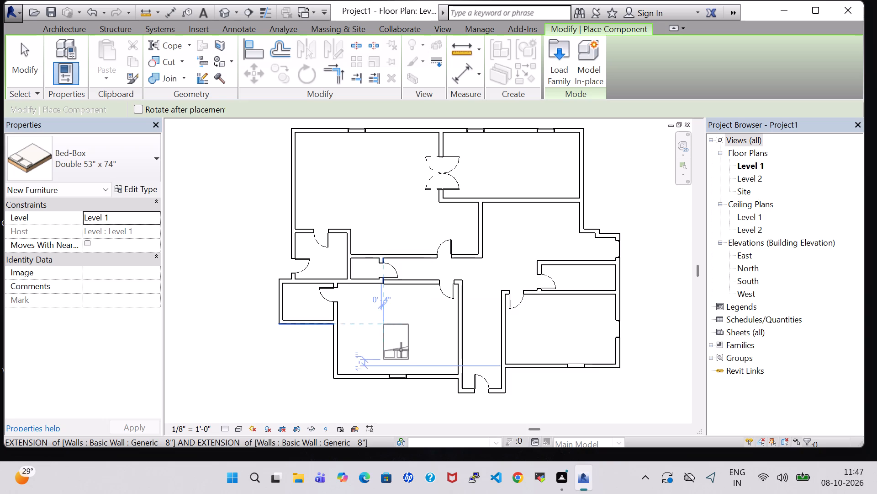
click(404, 360)
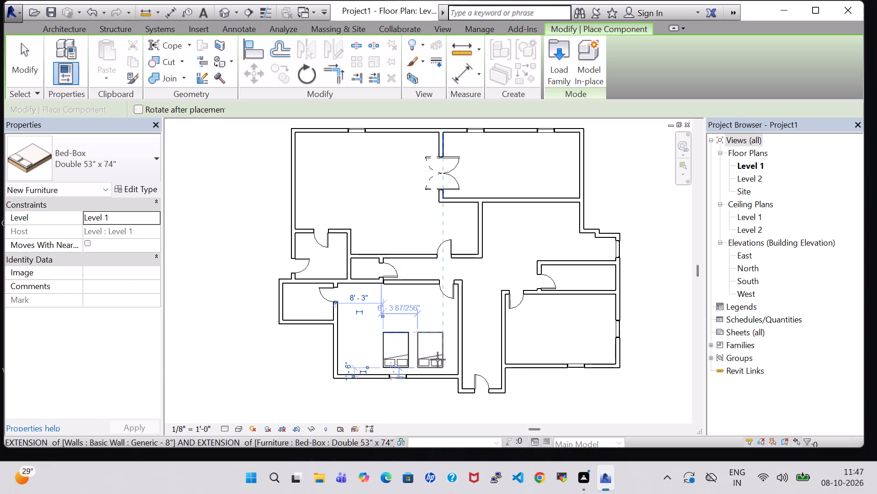
key(Escape)
key(Escape)
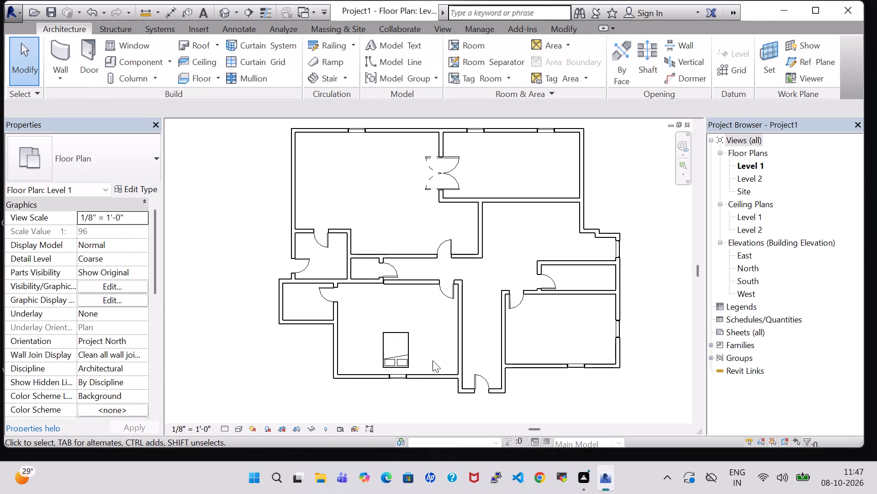
Load the Sink Kitchen-Island family from the library's Plumbing, Architectural, Fixtures, Sinks folder as a component.
click(117, 60)
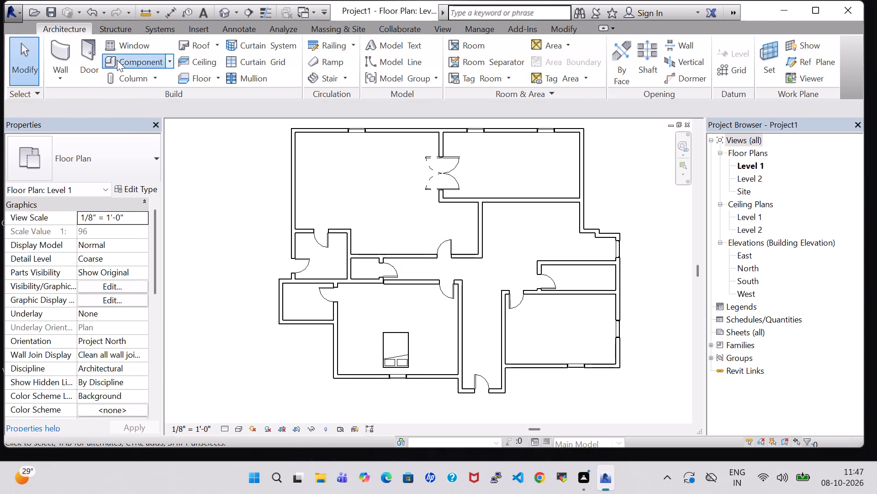
click(557, 44)
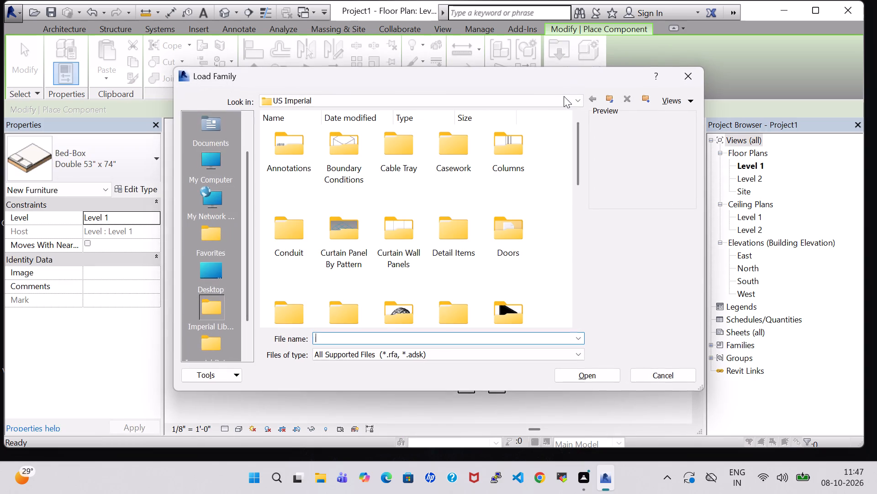
scroll(564, 103, down, 4)
click(465, 289)
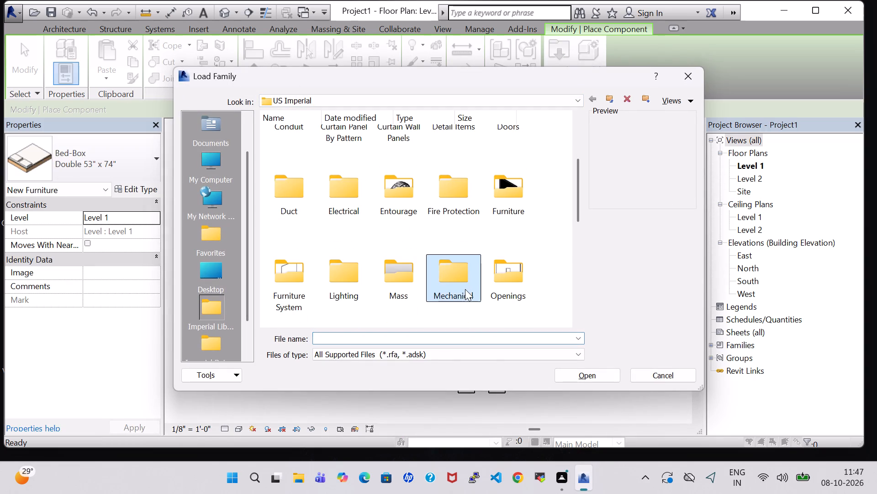
key(p)
double_click(380, 153)
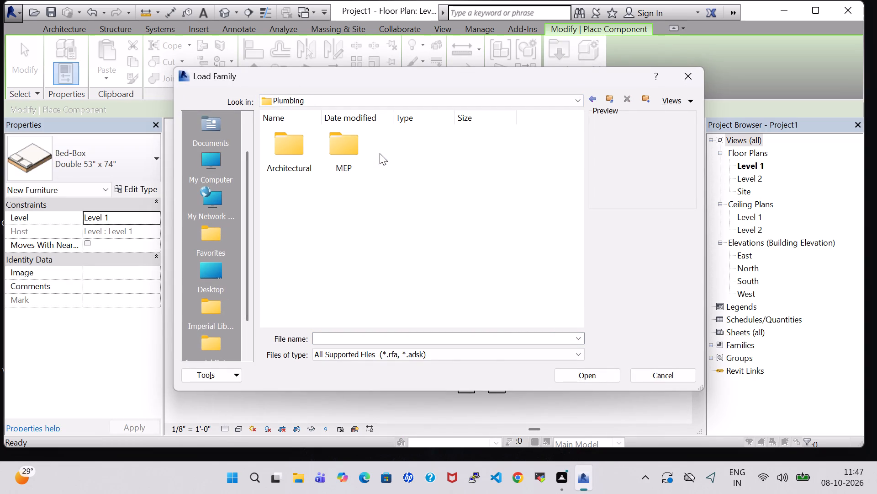
click(338, 157)
double_click(311, 156)
double_click(323, 149)
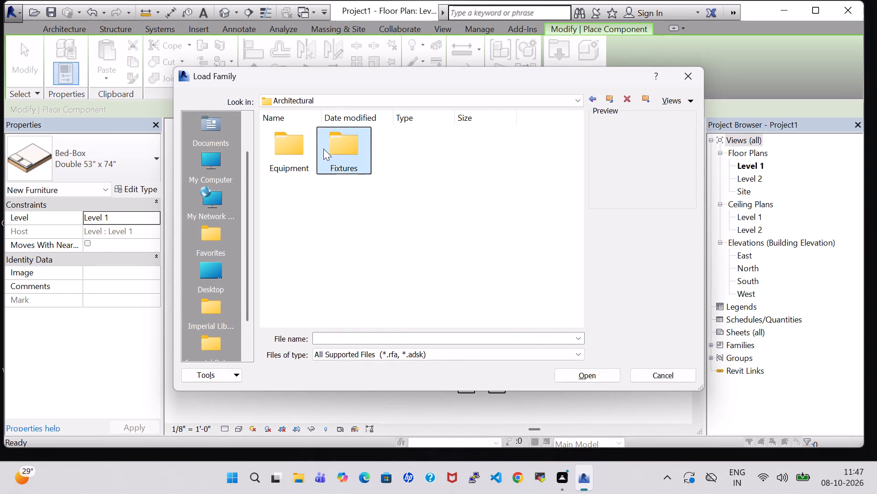
double_click(535, 142)
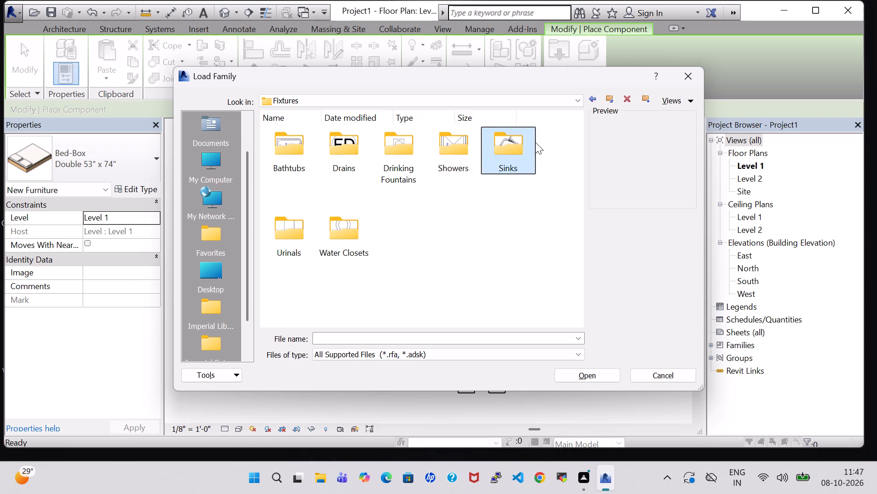
click(331, 150)
click(575, 381)
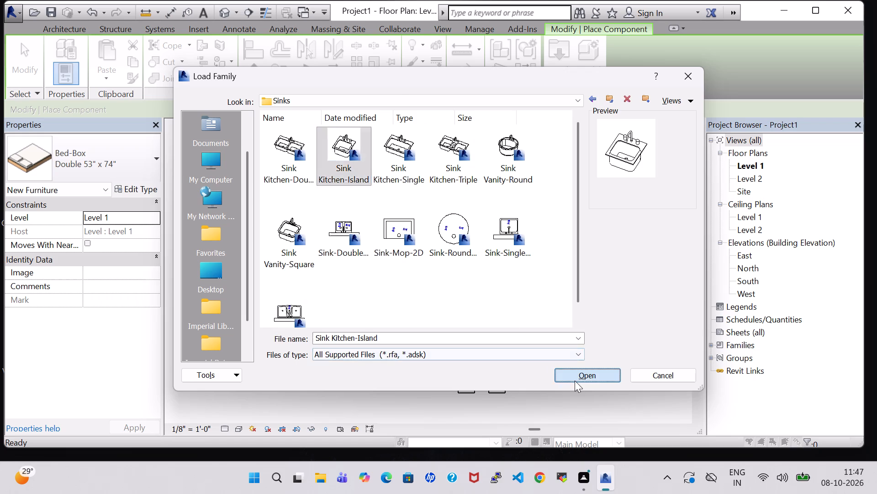
Place an 18" x 18" Sink Kitchen-Island, faucet toward the small lower-left bathroom's bottom wall, about 5' 10" from its left wall.
scroll(322, 312, up, 5)
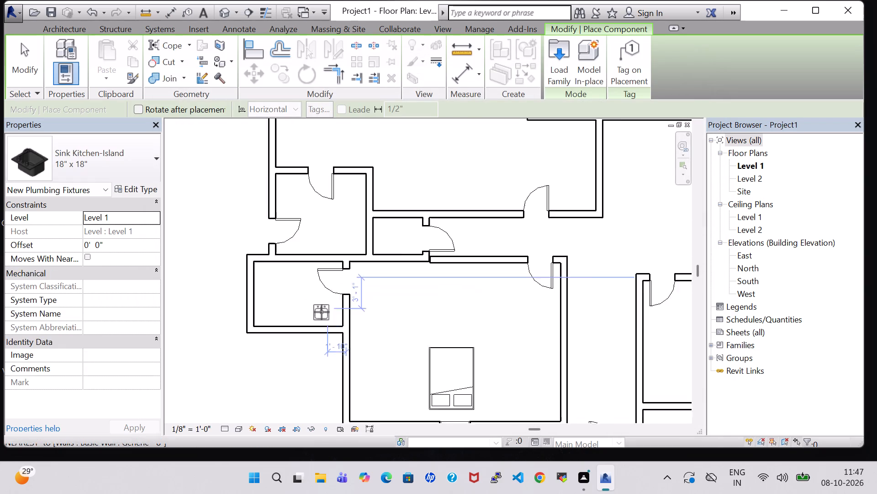
scroll(322, 312, up, 1)
key(space)
key(space)
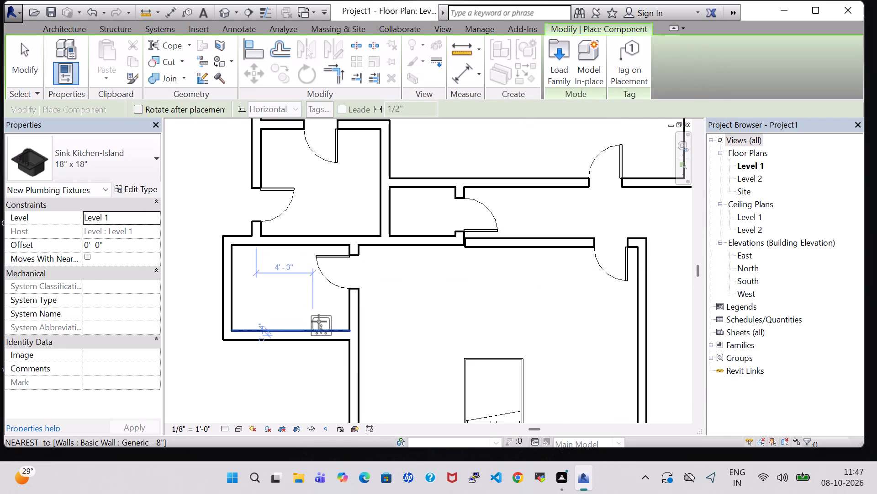
click(313, 319)
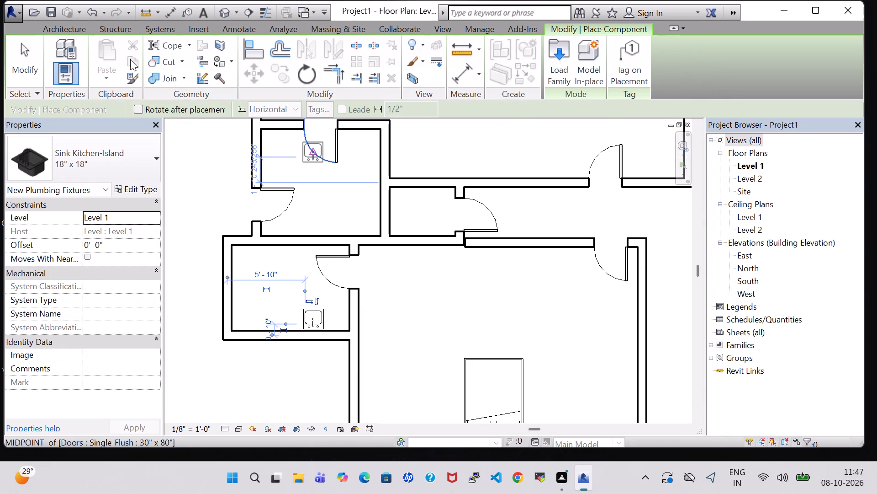
key(Escape)
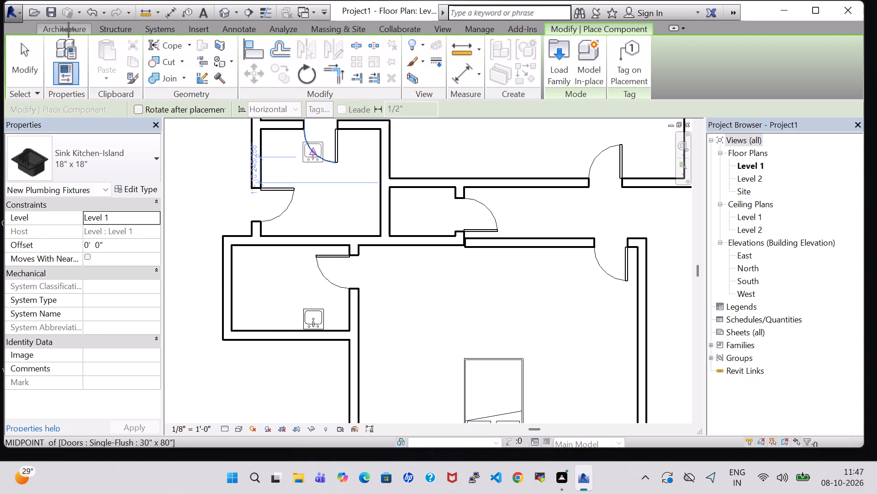
key(Escape)
Load the Toilet-Domestic-3D family from the library's Plumbing, Architectural, Fixtures, Water Closets folder as a component.
click(118, 58)
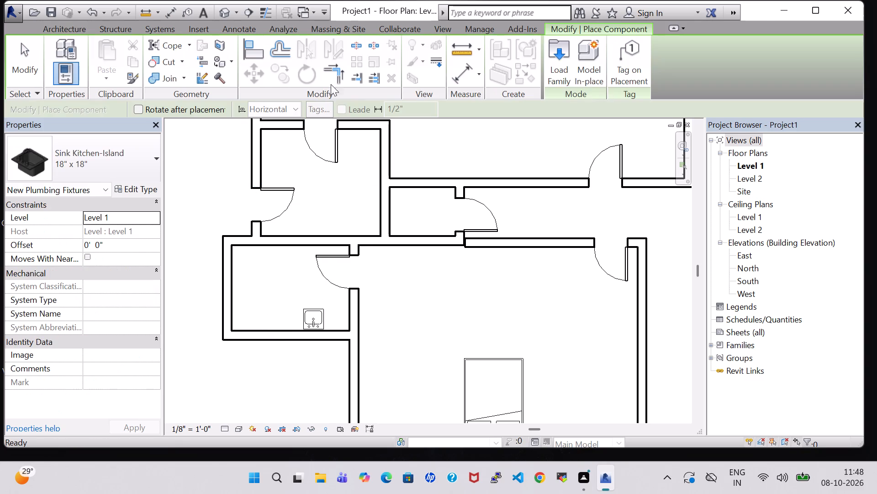
click(560, 51)
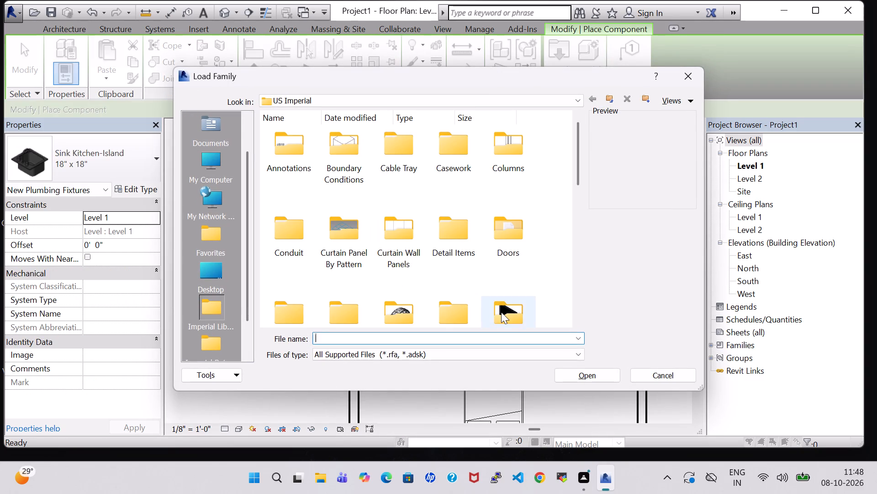
click(501, 312)
key(p)
double_click(396, 155)
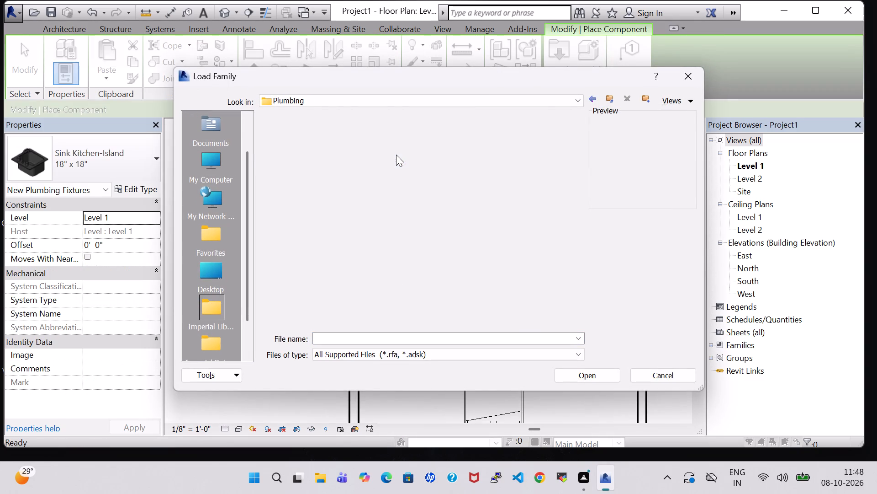
double_click(301, 155)
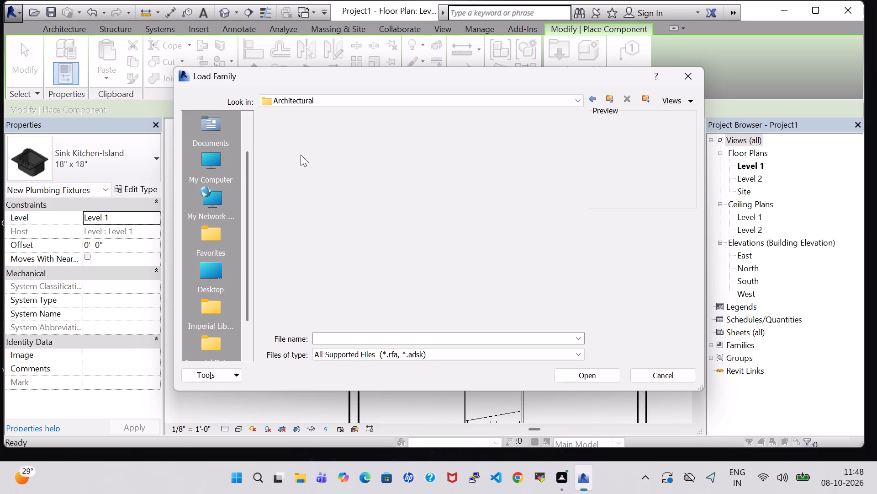
double_click(356, 149)
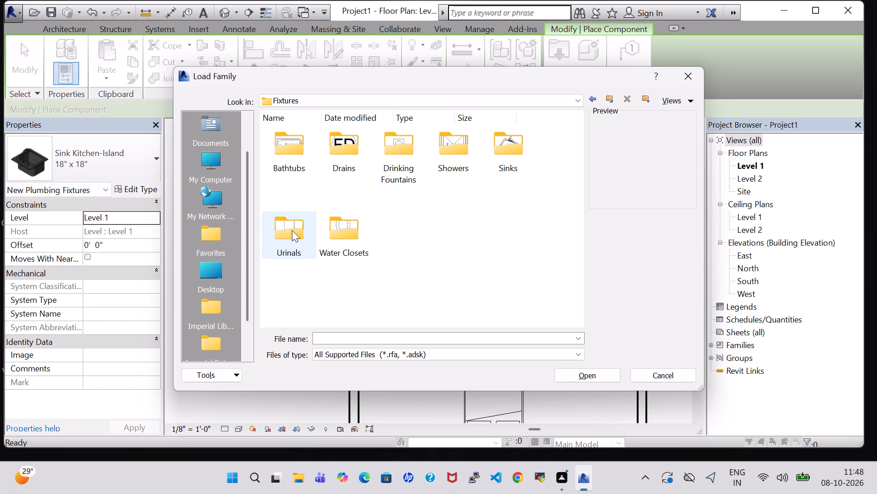
double_click(360, 234)
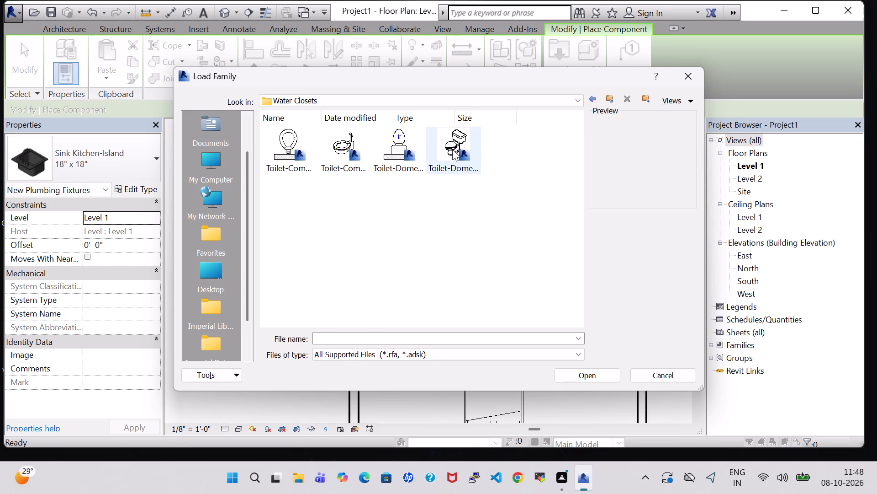
click(452, 149)
click(586, 376)
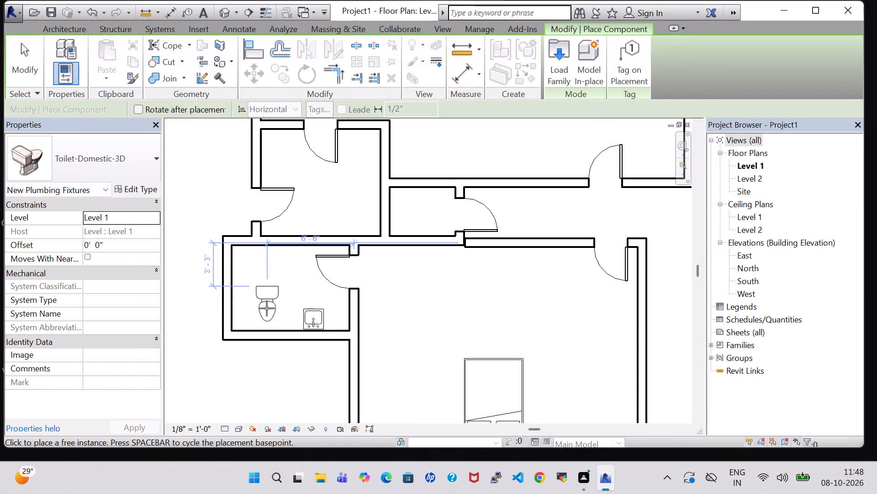
Place the Toilet-Domestic-3D with its tank against the small bathroom's left wall, about 3' 9" below the top wall.
key(space)
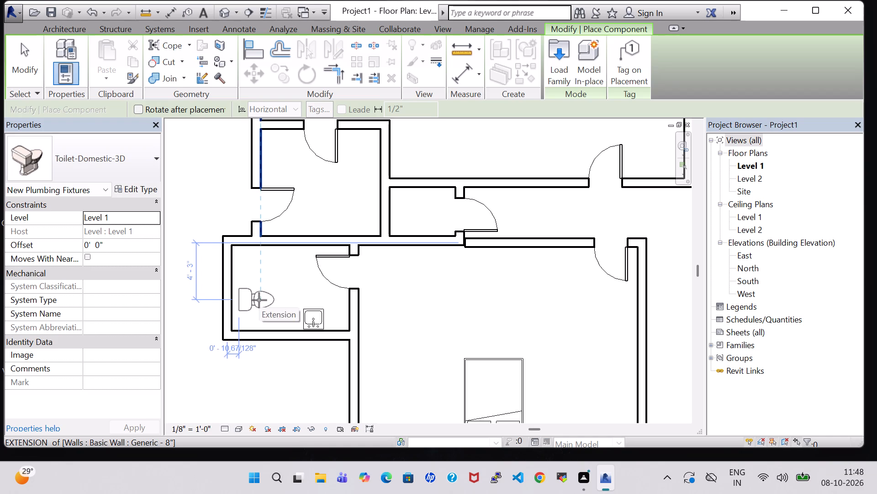
click(249, 290)
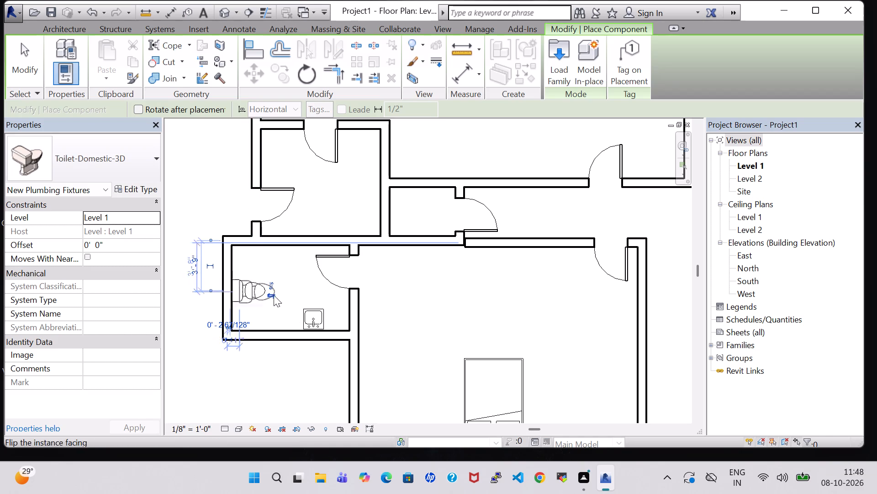
key(Escape)
key(Escape)
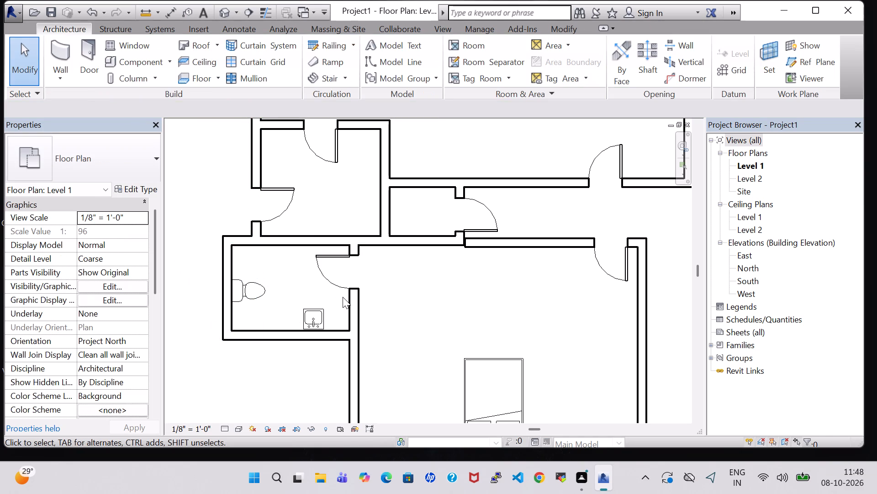
scroll(343, 297, down, 2)
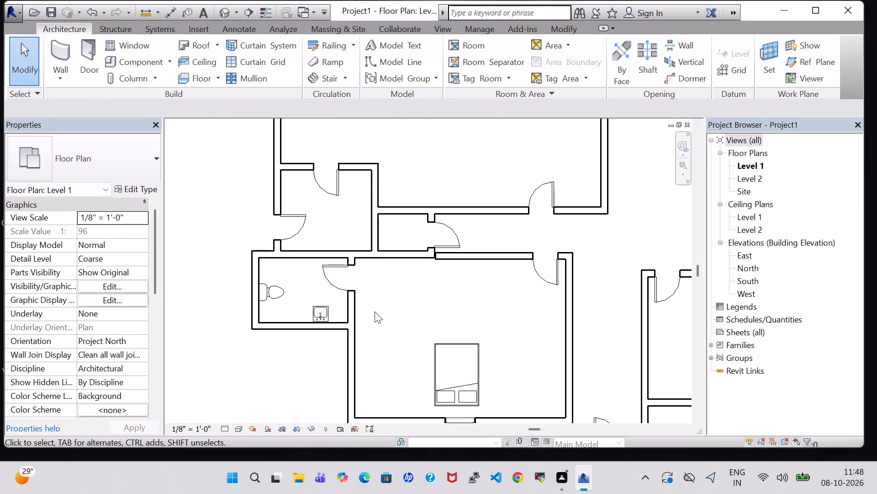
scroll(375, 311, down, 2)
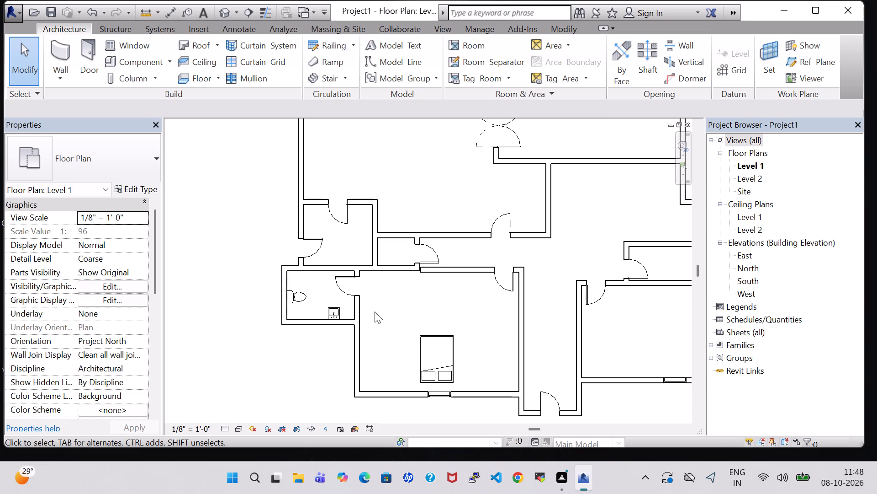
Create a similar Toilet-Domestic-3D in the right-hand bathroom, tank against its right wall and about midway between top and bottom walls.
click(302, 301)
right_click(302, 301)
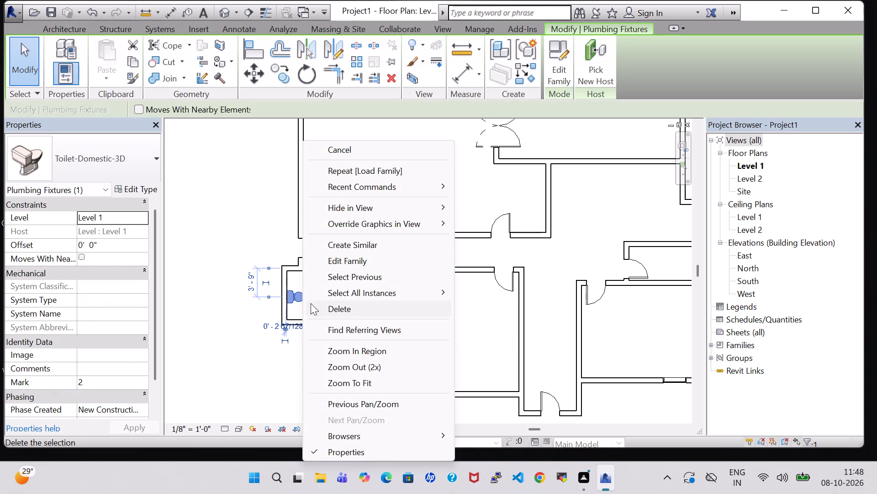
click(358, 246)
middle_drag(645, 331, 630, 332)
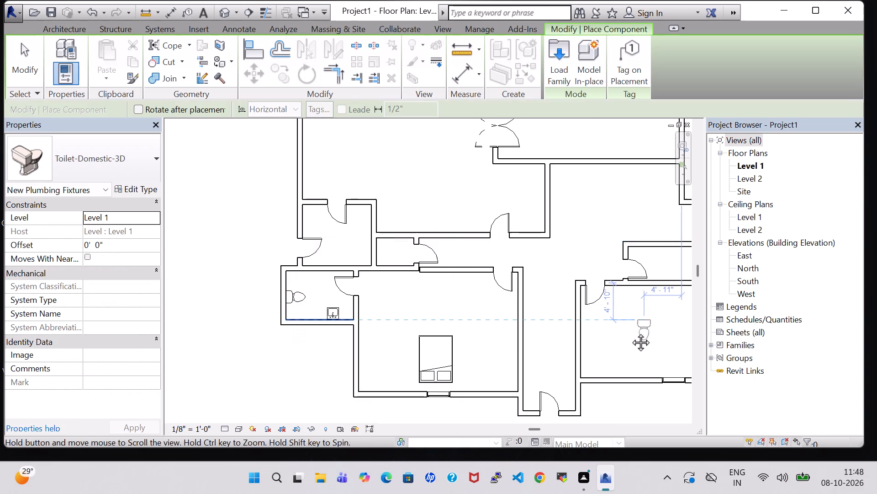
middle_drag(630, 332, 539, 339)
scroll(539, 339, up, 1)
key(space)
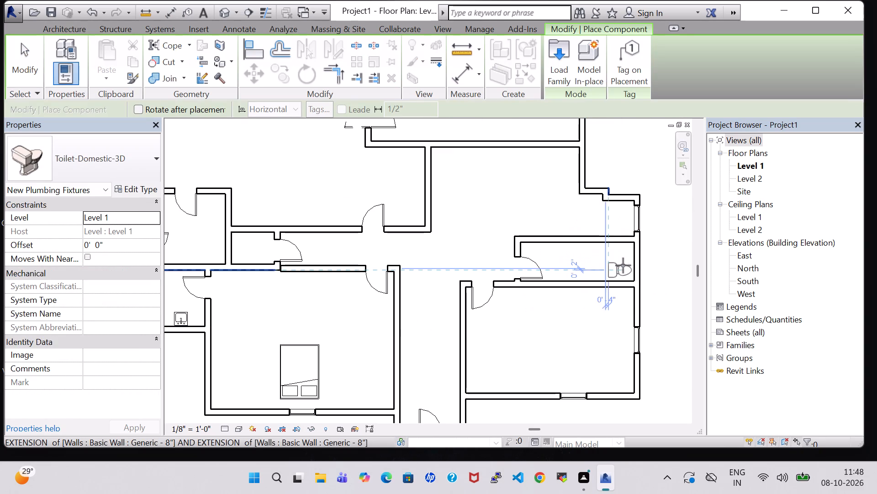
key(space)
key(space)
key(space)
click(621, 258)
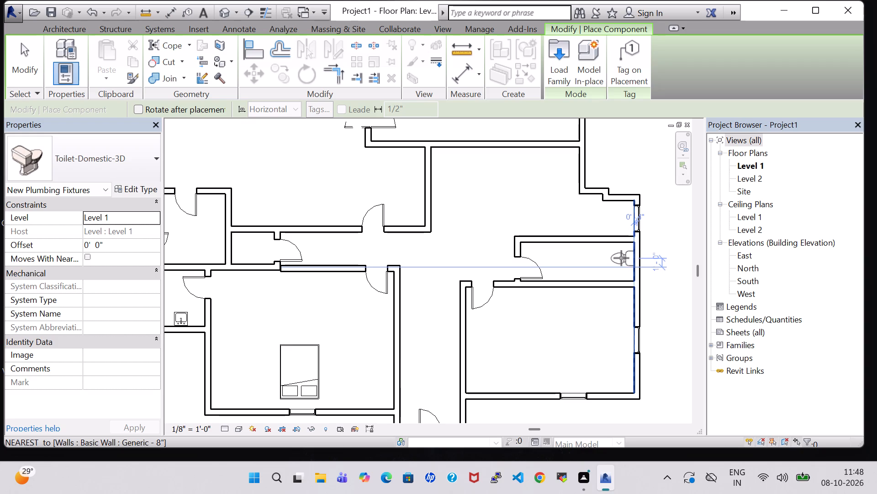
key(Escape)
key(Escape)
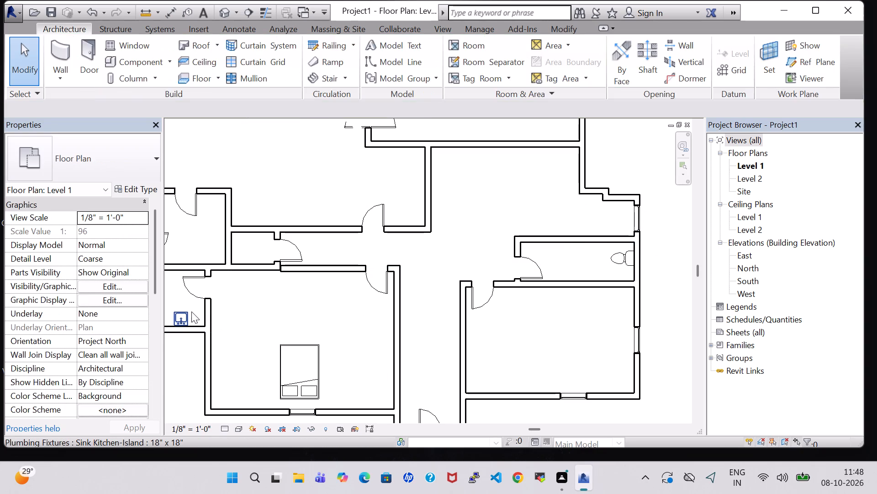
Create a similar 18" x 18" Sink Kitchen-Island in the right-hand bathroom, faucet toward its top wall, between the door and toilet.
click(191, 311)
right_click(191, 311)
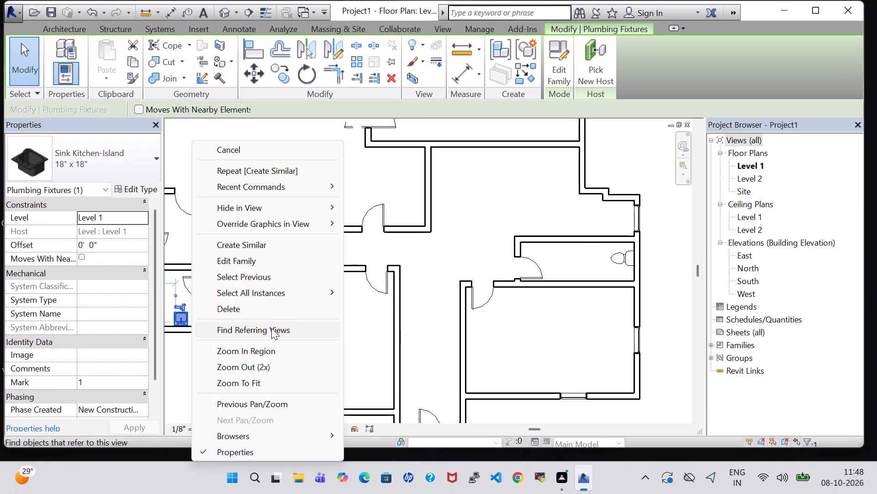
click(272, 250)
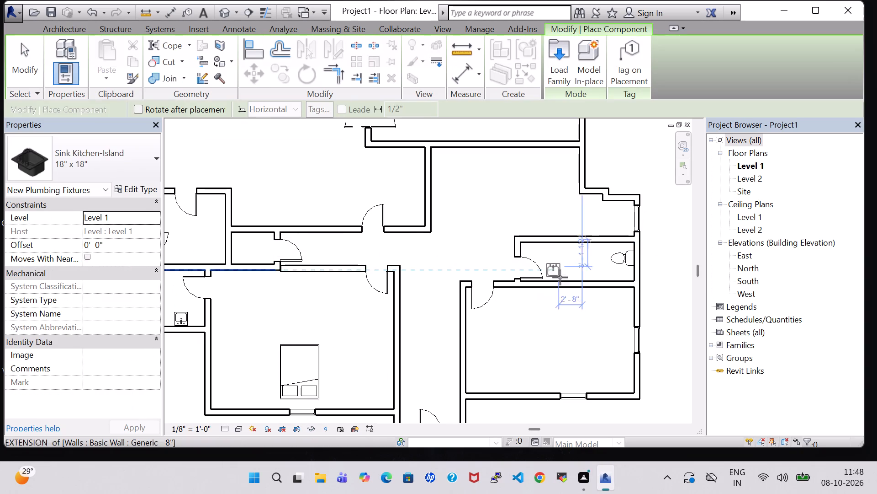
key(space)
key(space)
key(space)
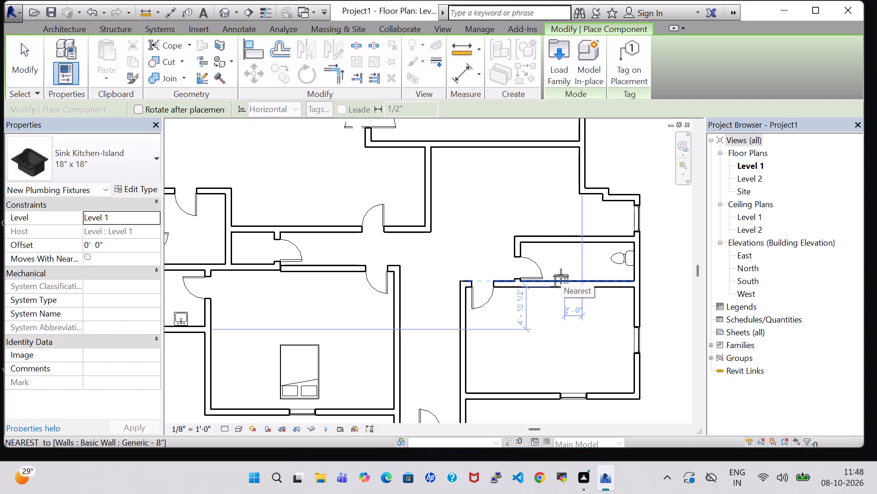
key(space)
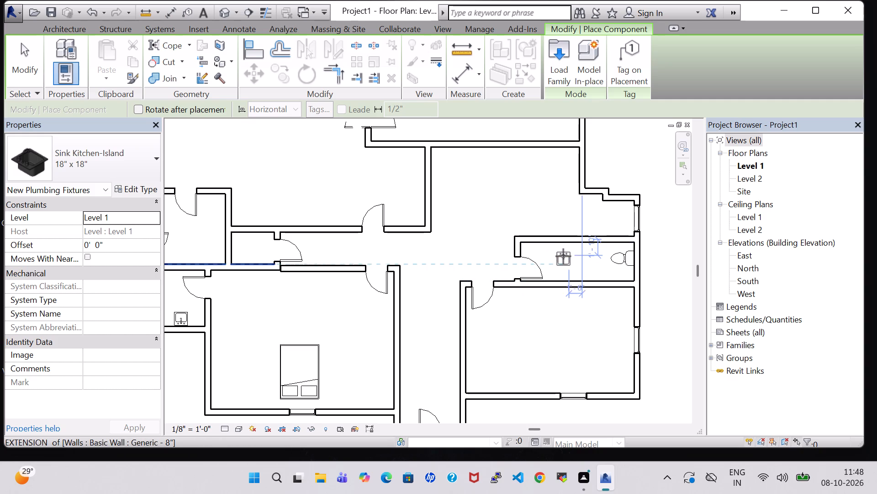
scroll(559, 256, up, 2)
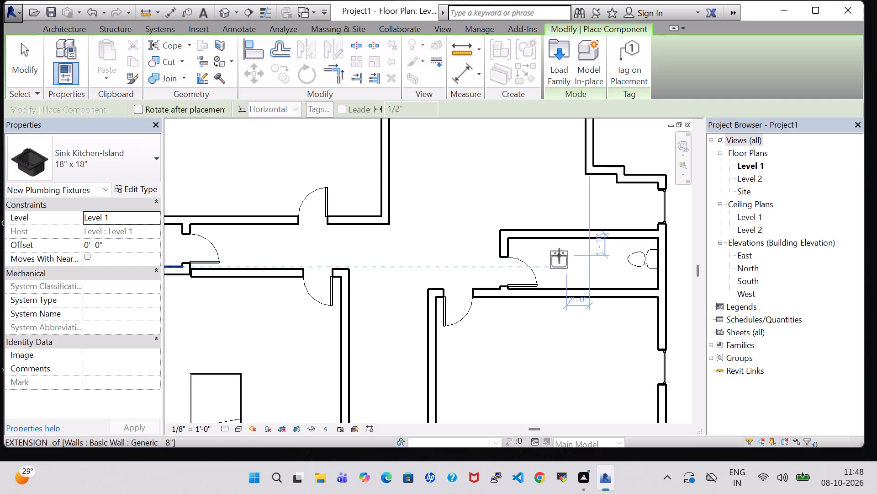
scroll(560, 250, up, 4)
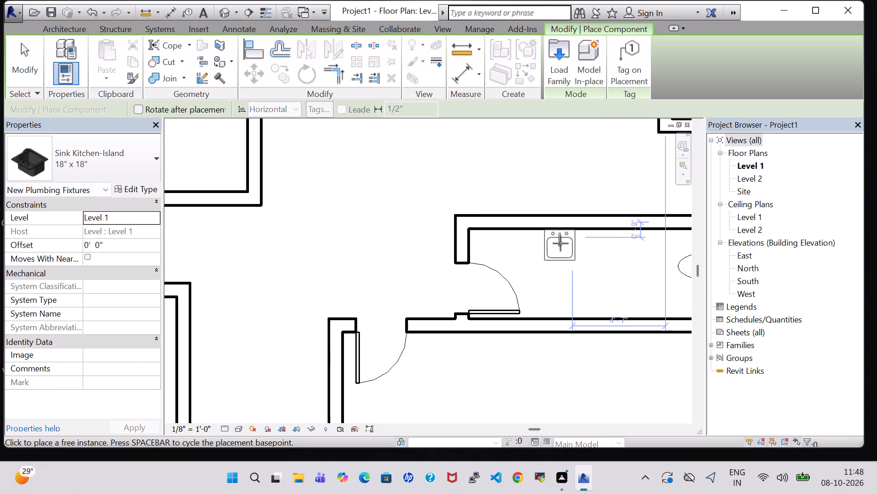
click(560, 243)
key(Escape)
key(Escape)
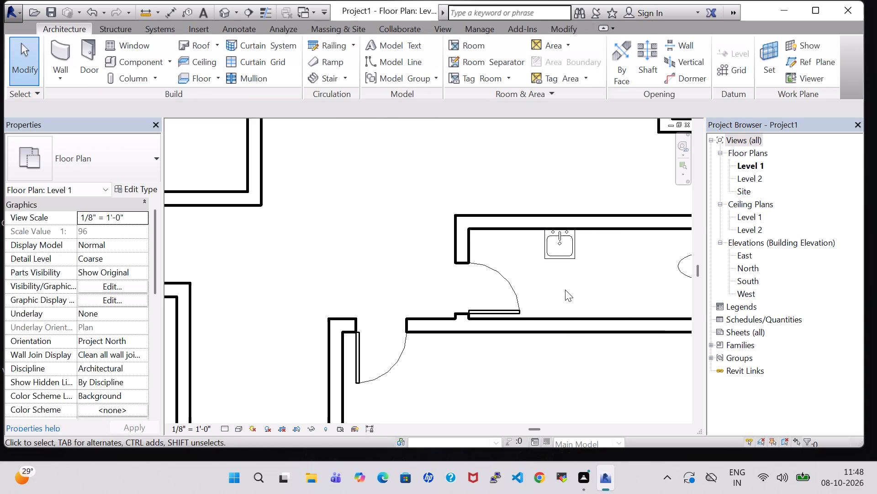
Create a similar Double 53" x 74" Bed-Box in the lower-right bedroom, headboard toward the right wall, about 3' 6" above the bottom wall.
scroll(565, 290, down, 6)
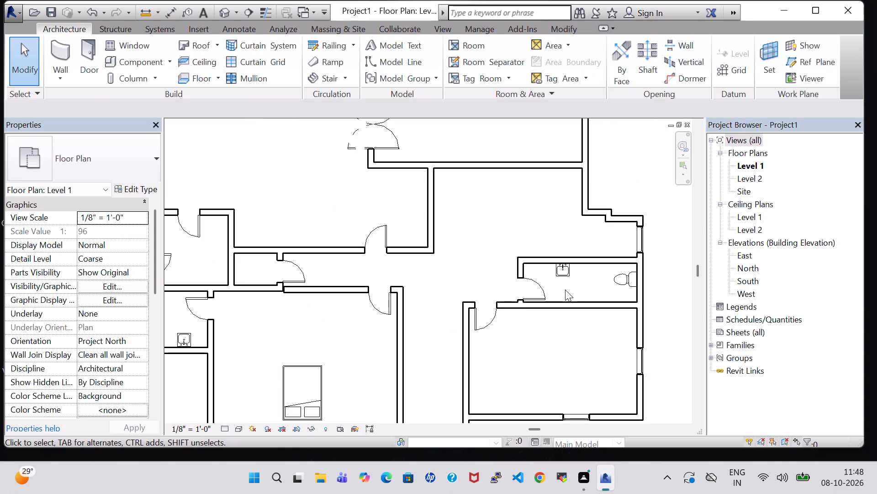
click(312, 385)
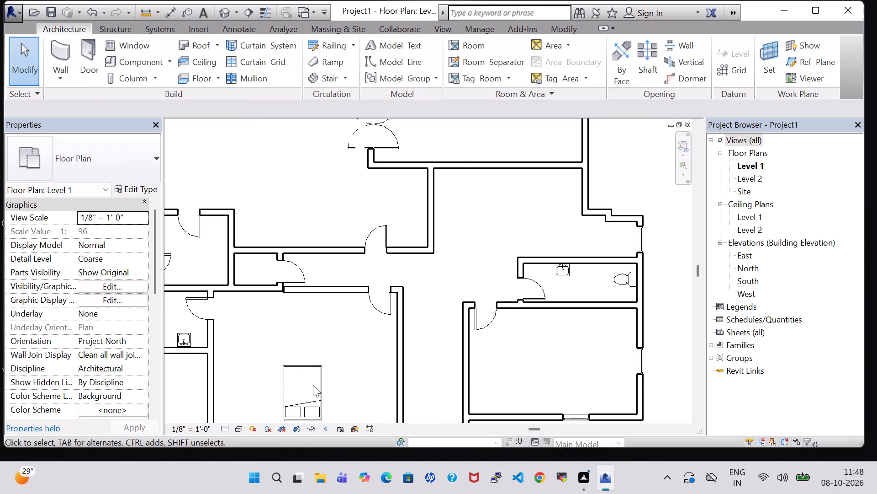
click(316, 382)
right_click(316, 382)
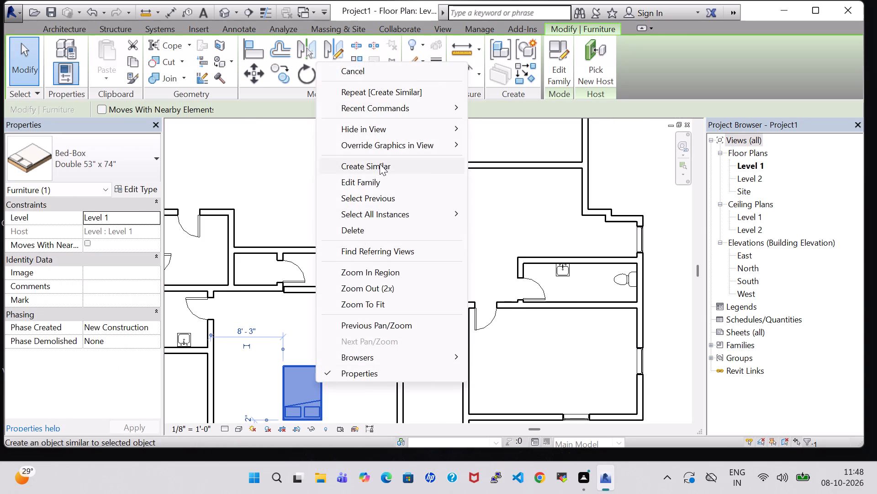
click(380, 164)
key(space)
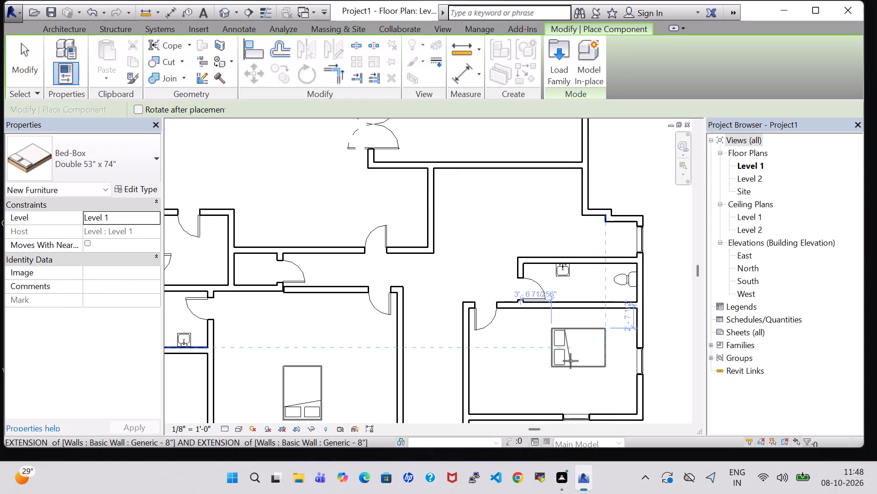
key(space)
key(space)
key(space)
key(space)
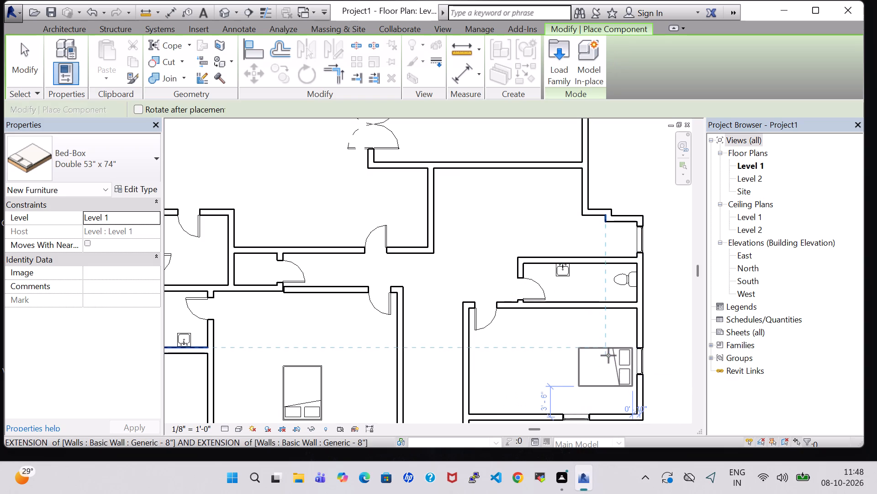
click(608, 355)
key(Escape)
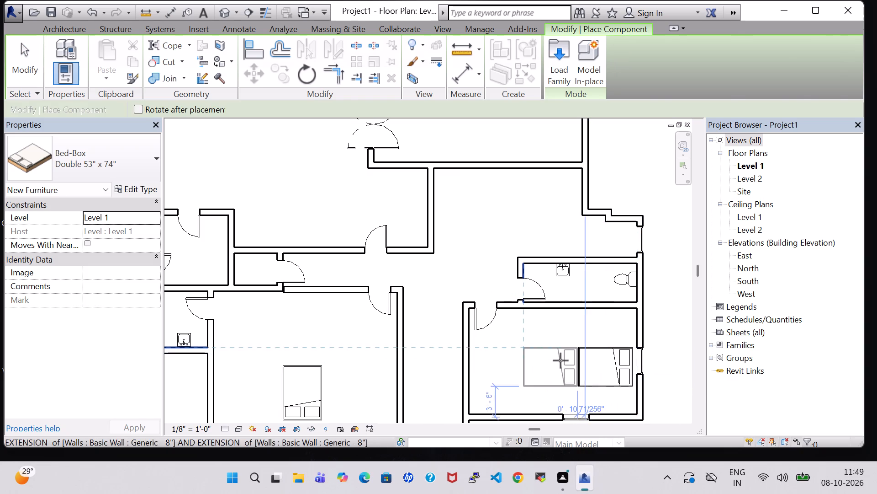
key(Escape)
Create a similar Double 53" x 74" Bed-Box in the room above the right-hand bathroom, pillows toward the right wall, about 1' 6" from it.
scroll(560, 360, down, 3)
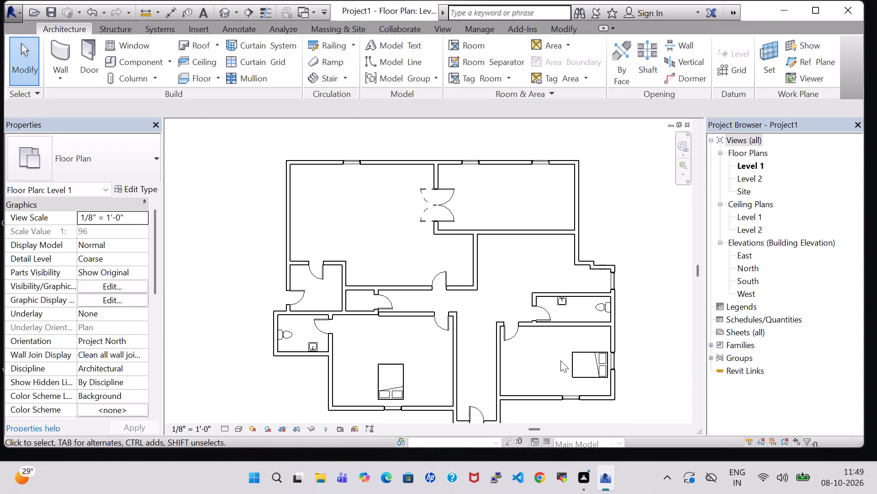
scroll(560, 360, down, 1)
middle_drag(594, 419, 597, 386)
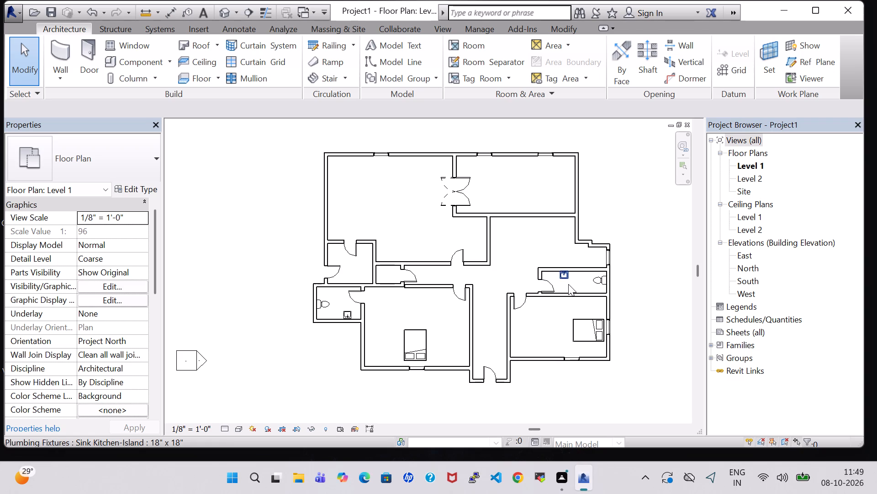
click(586, 328)
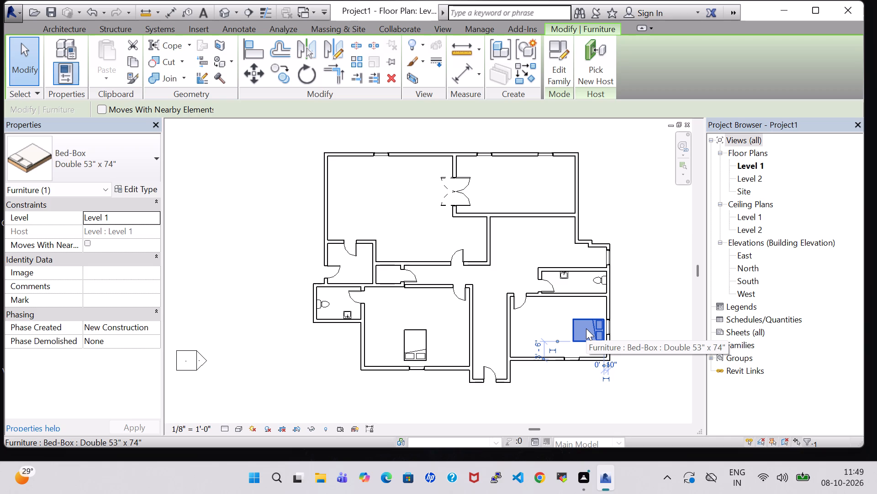
right_click(586, 328)
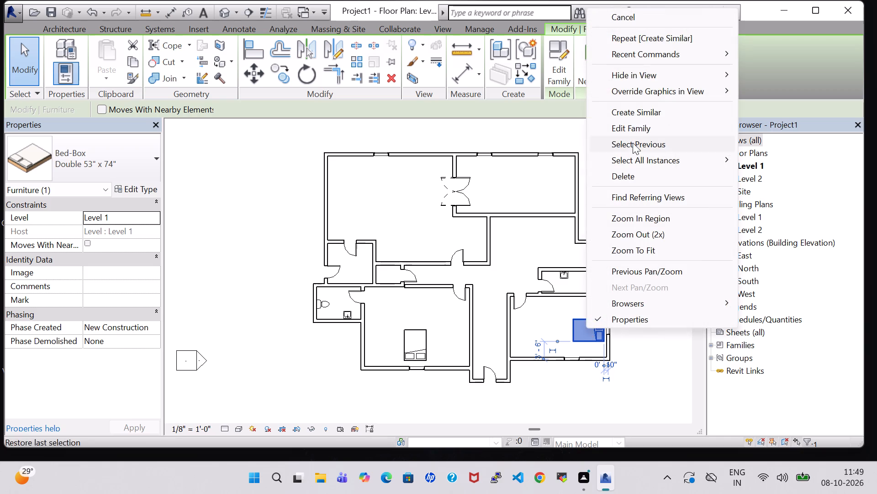
click(635, 116)
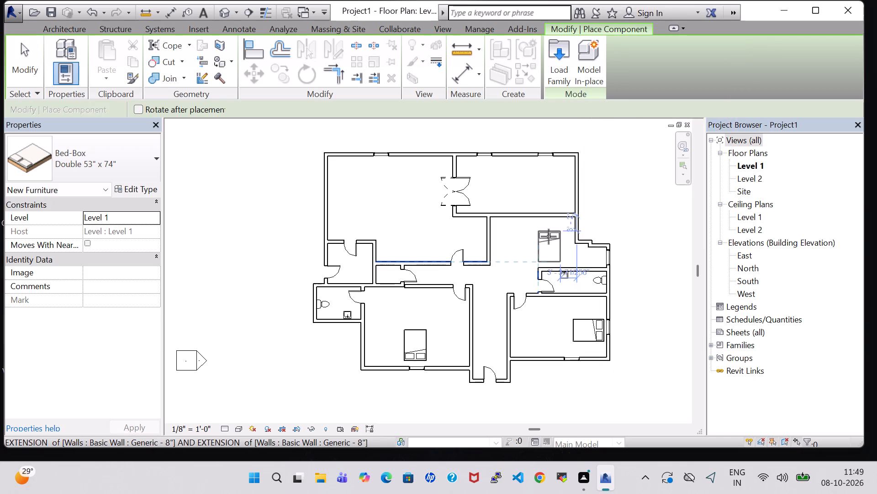
key(space)
key(space)
key(space)
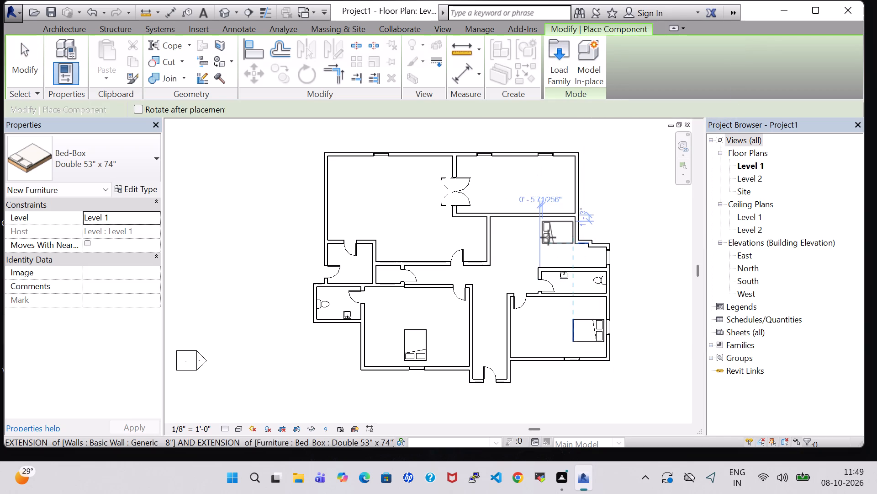
key(space)
key(space)
key(space)
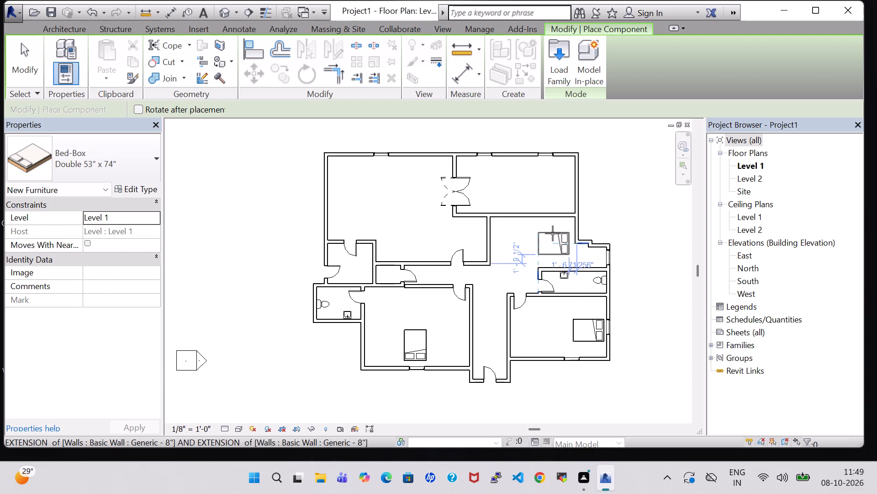
click(553, 233)
key(Escape)
key(Escape)
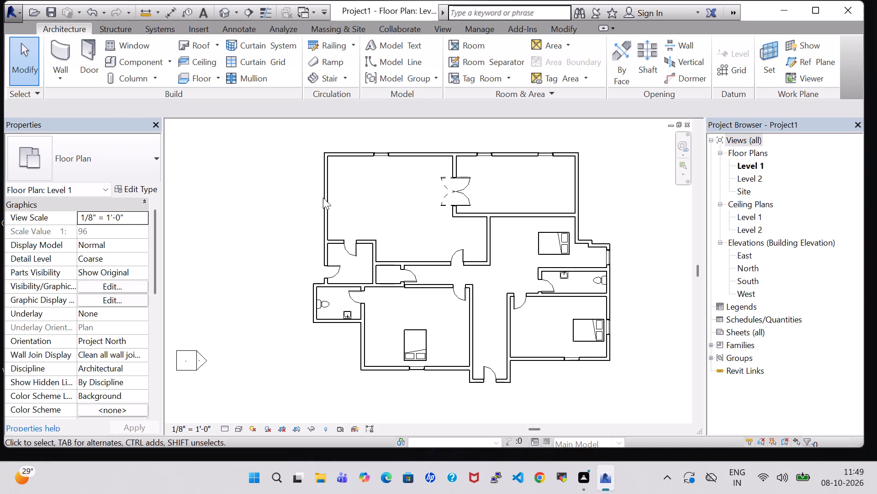
Load the Sofa-Corbu family from the library's Furniture, Seating folder as a component.
click(118, 69)
click(565, 65)
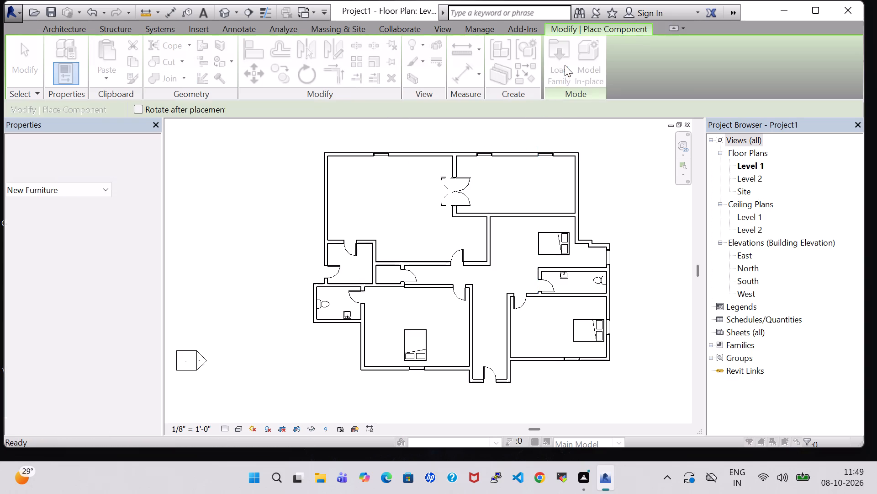
scroll(481, 242, down, 1)
double_click(516, 208)
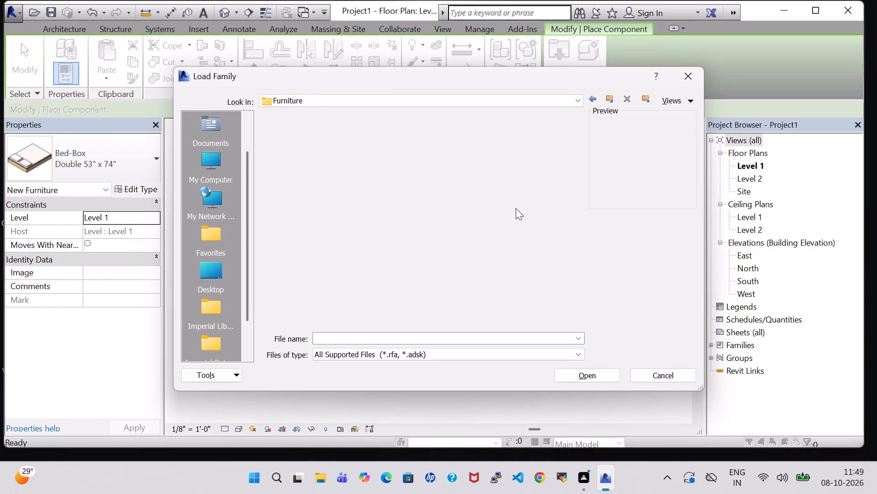
double_click(318, 166)
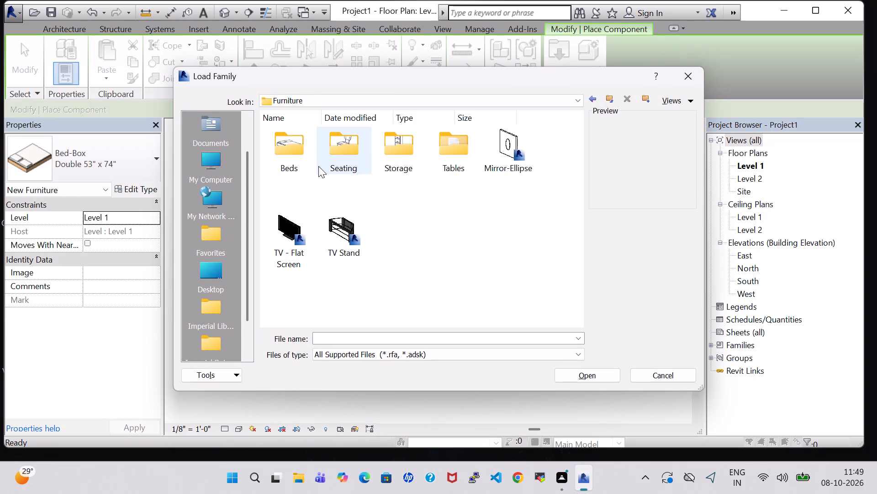
double_click(342, 158)
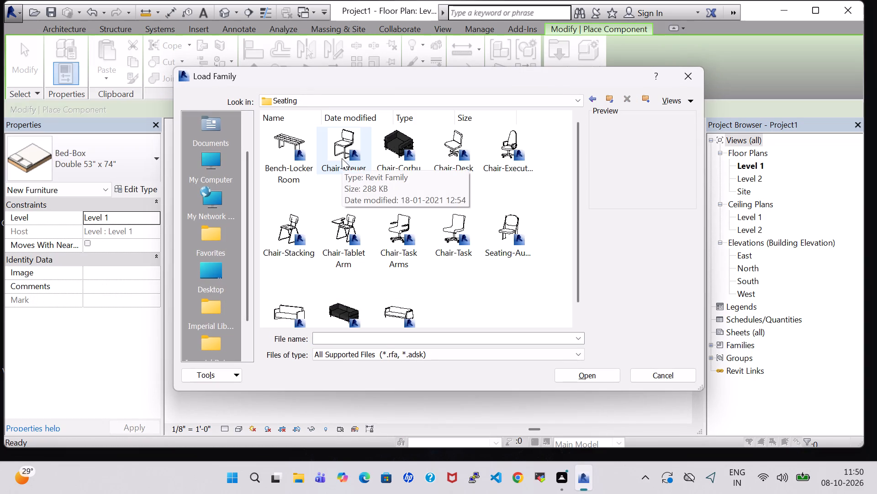
click(392, 155)
click(349, 314)
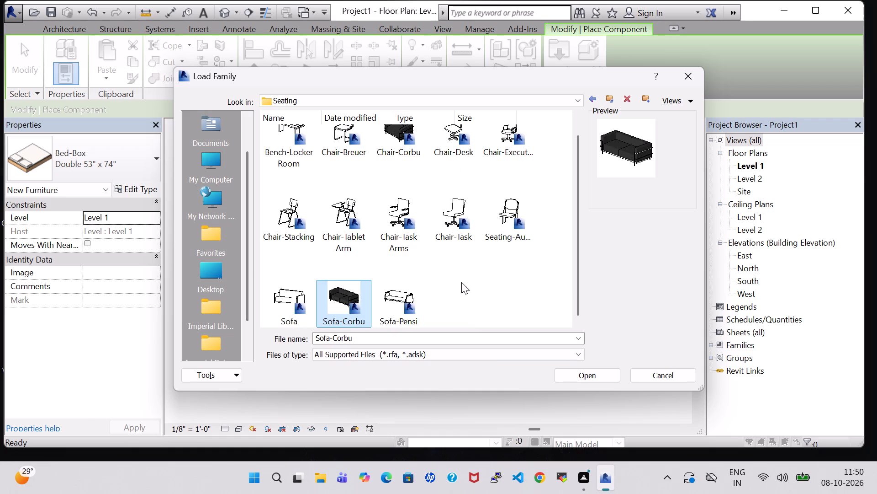
click(608, 375)
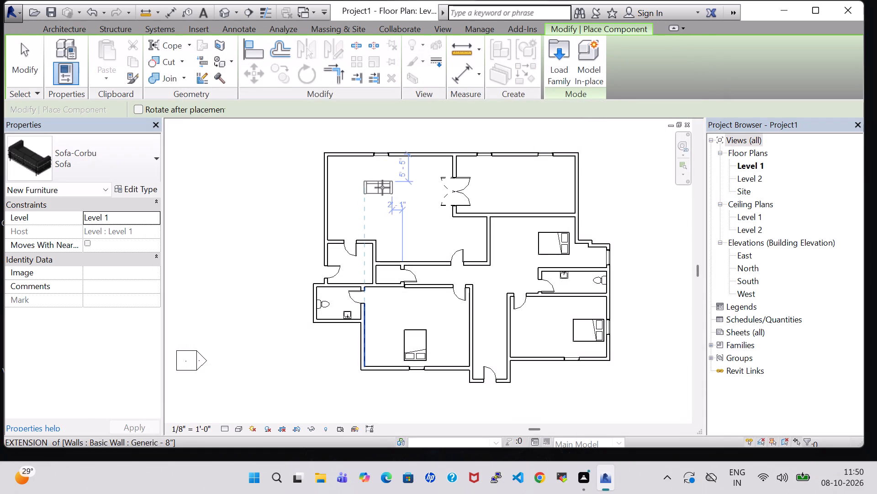
Place a Sofa-Corbu with its back along the upper-left room's left wall, about 6' 3" below the top wall.
key(space)
key(space)
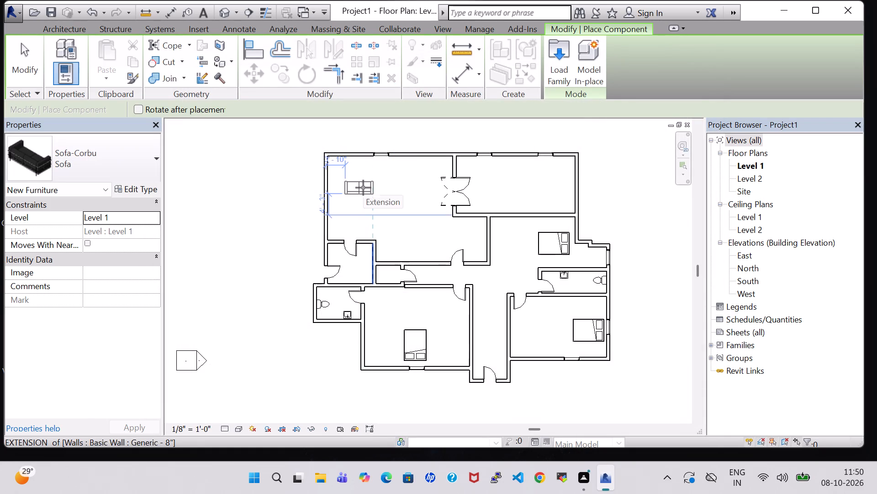
key(space)
key(space)
key(space)
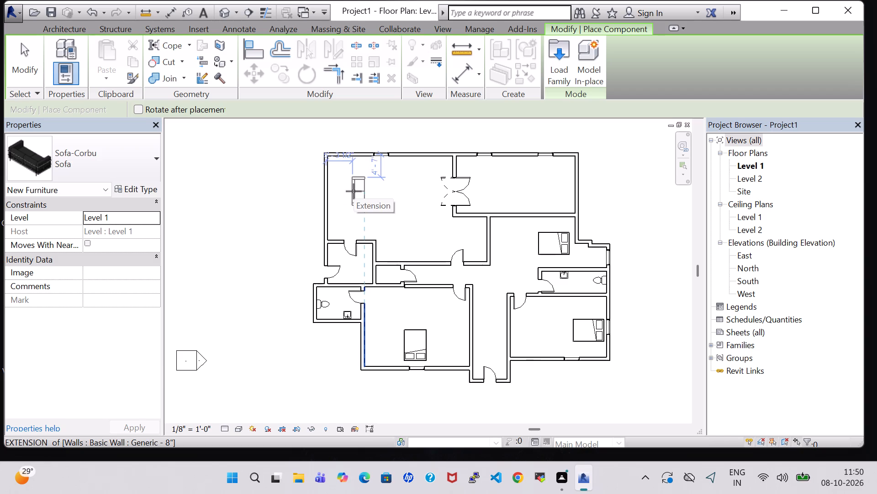
scroll(334, 198, up, 3)
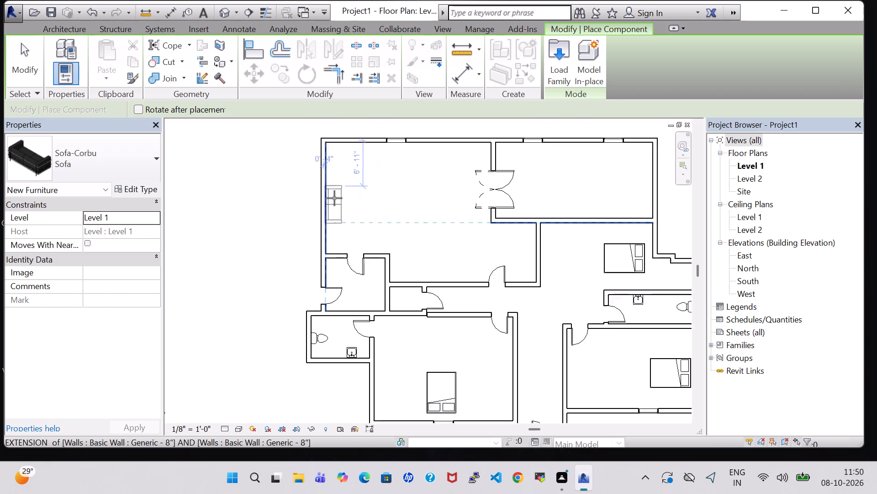
scroll(334, 198, up, 1)
click(339, 200)
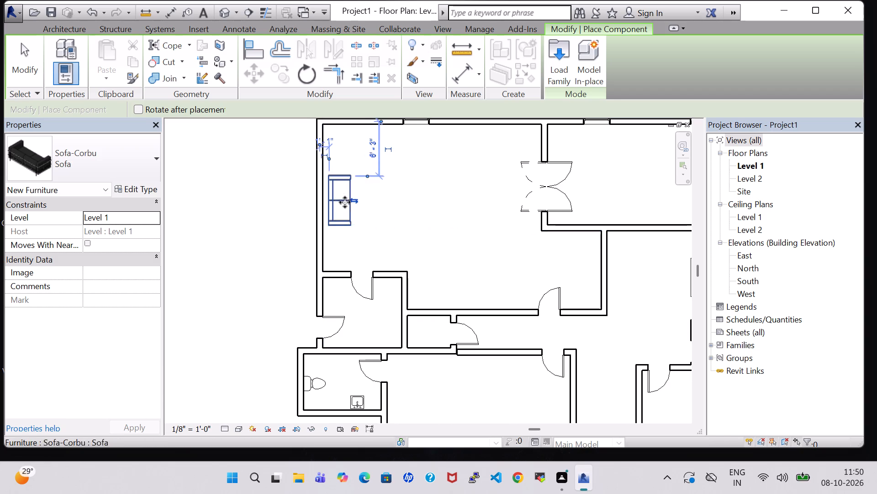
Place a second Sofa-Corbu horizontally in the upper-left room, about 3' 7" below the top wall.
key(space)
key(space)
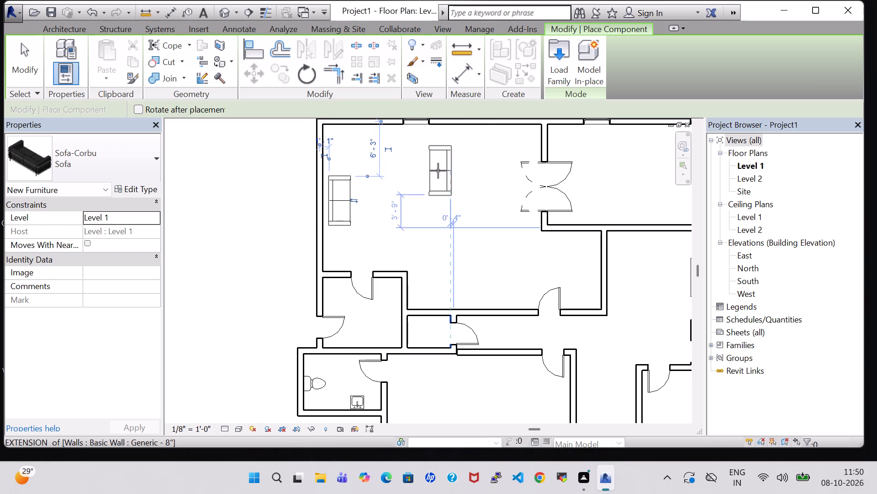
key(space)
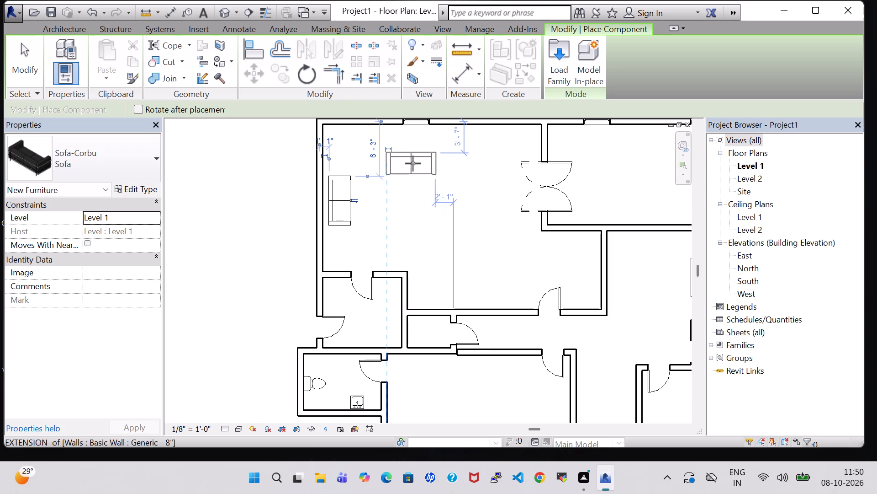
click(413, 163)
key(Escape)
scroll(413, 163, down, 2)
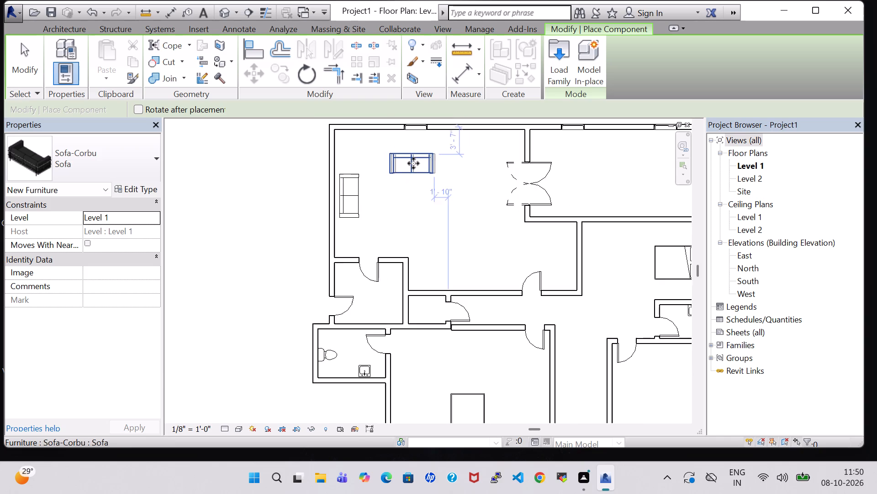
Place a Sofa-Corbu horizontally in the upper-right room near the top wall, about 7' 9" from the right wall.
scroll(413, 163, down, 2)
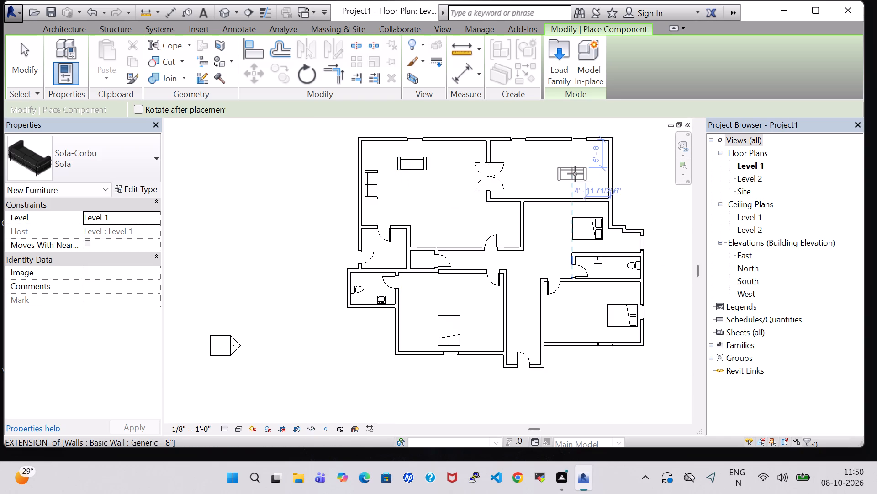
click(562, 156)
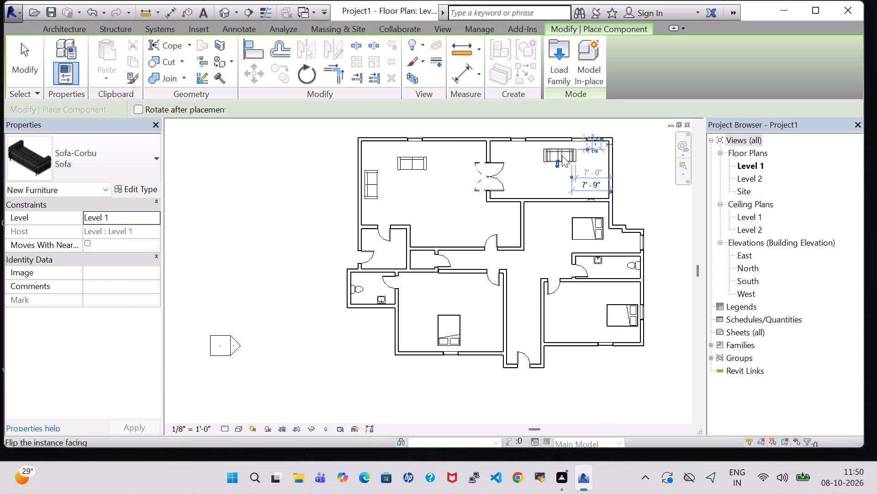
Place a vertical Sofa-Corbu in the upper-right room with its back toward the right wall, about 3' 5" from it.
key(space)
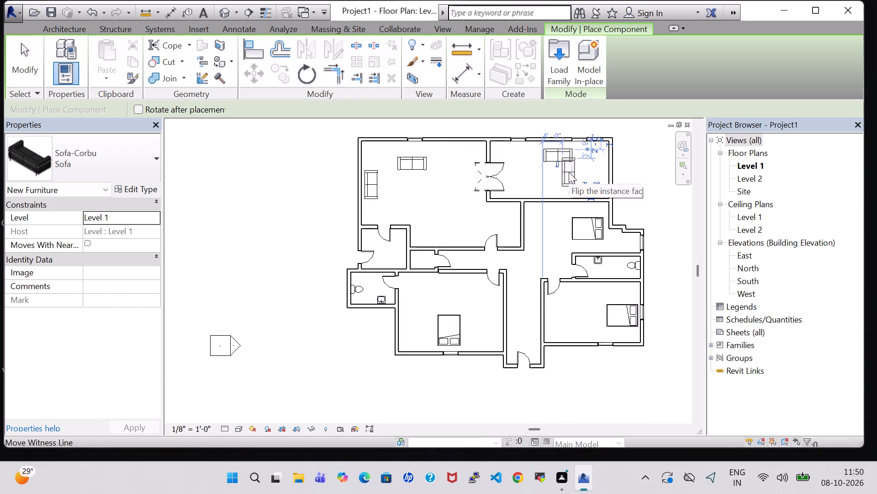
key(space)
key(space)
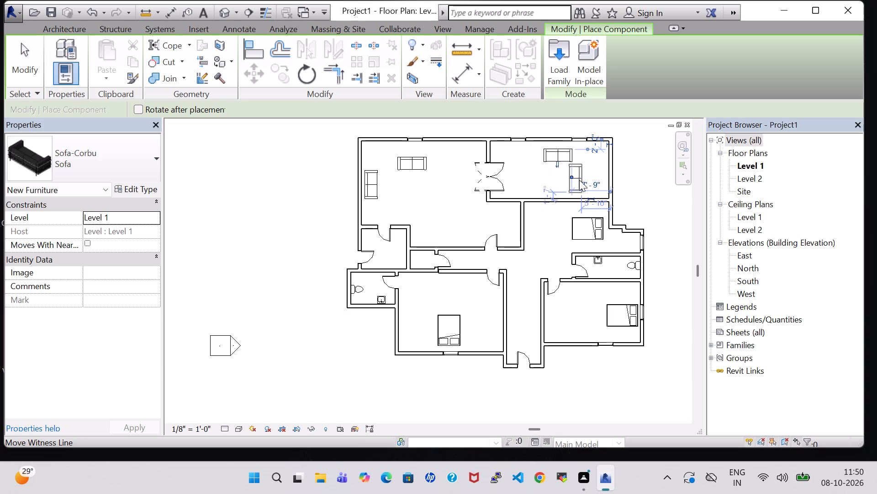
click(579, 180)
key(Escape)
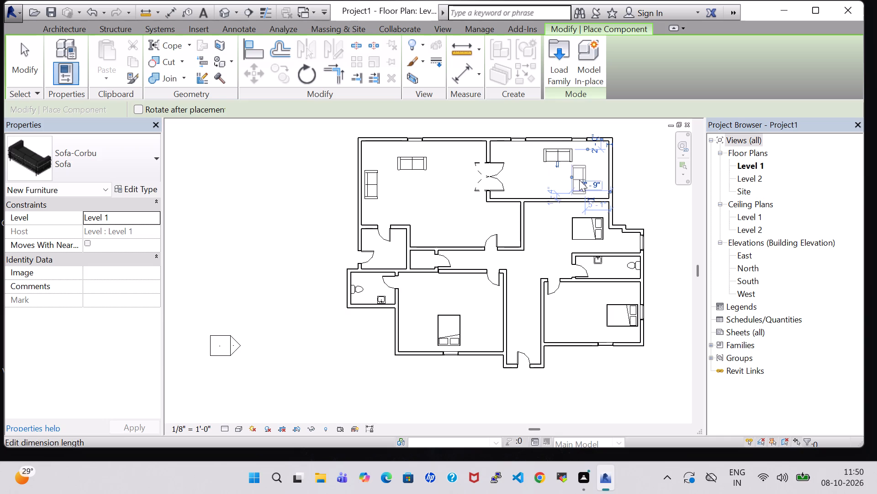
key(Escape)
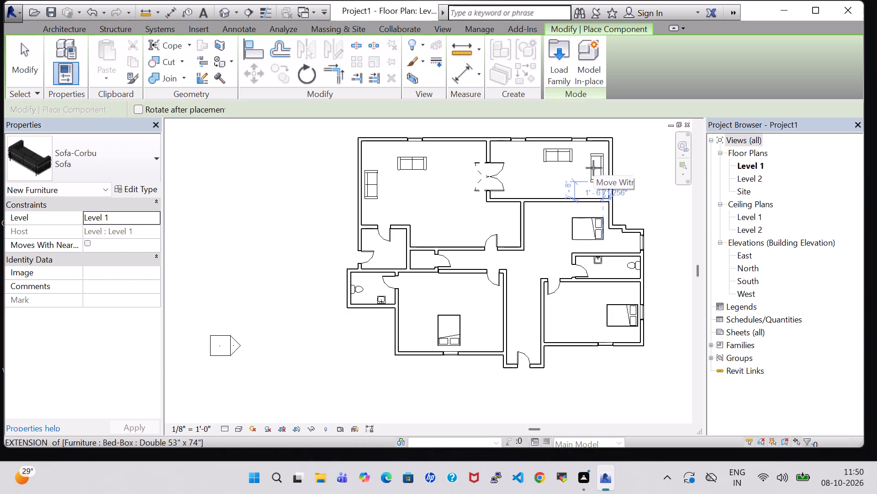
click(591, 168)
key(Escape)
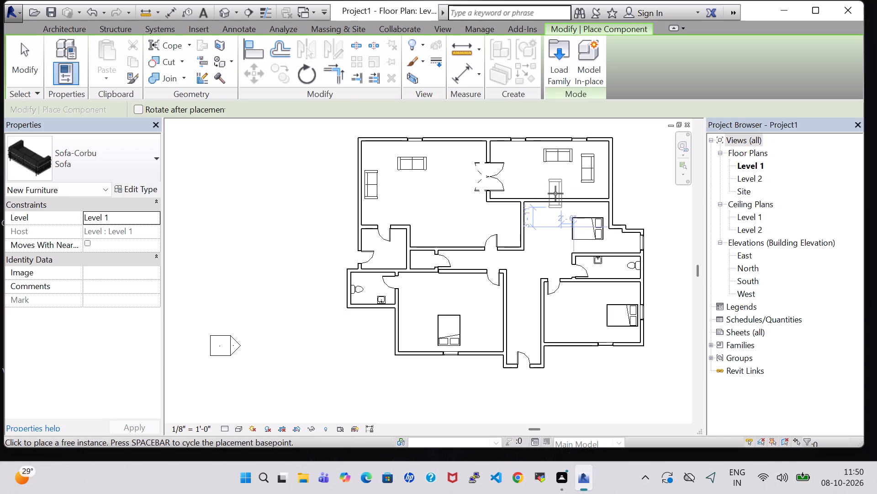
key(Escape)
Nudge the upper-right room's horizontal sofa left and slightly up, to about 9' 6" from the right wall.
click(562, 163)
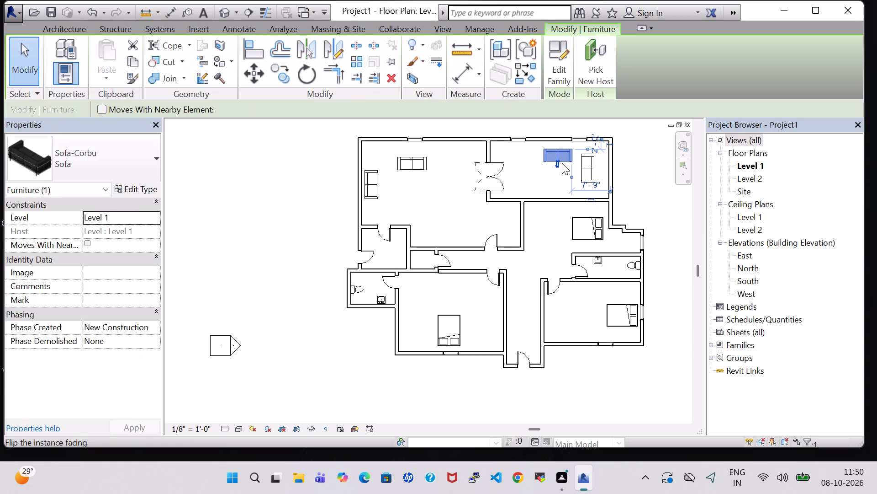
key(Left)
key(Left)
key(Left)
key(Up)
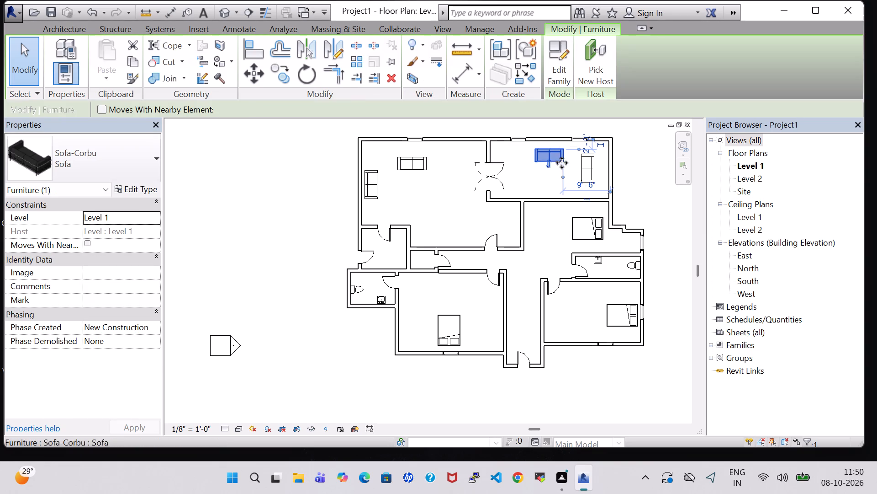
click(590, 174)
key(Right)
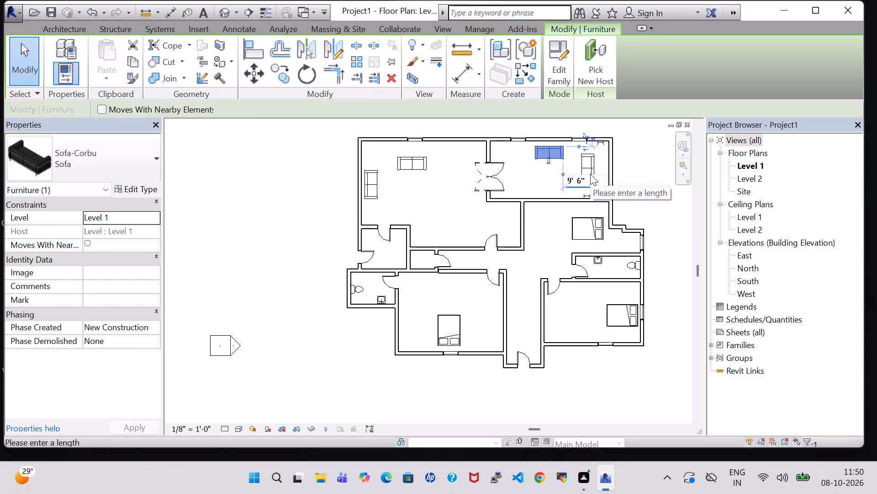
click(547, 166)
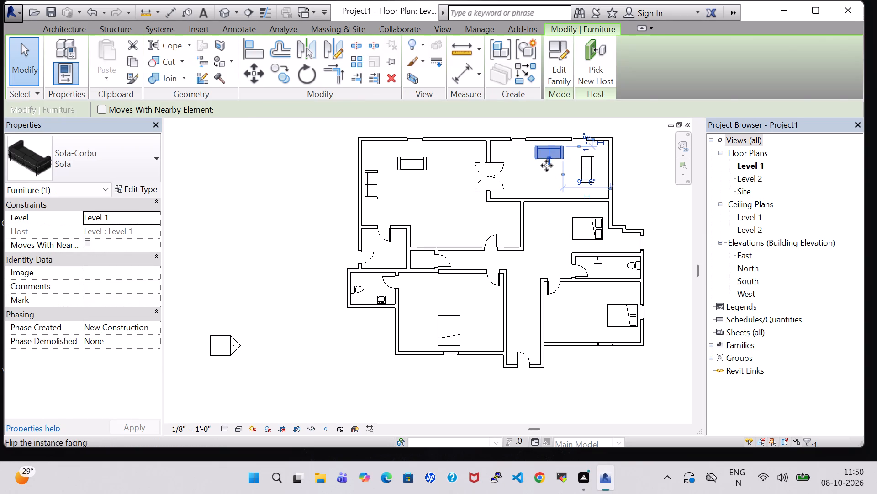
click(543, 185)
Nudge the upper-right room's vertical sofa down and left, to about 4' 7" from the right wall.
click(587, 157)
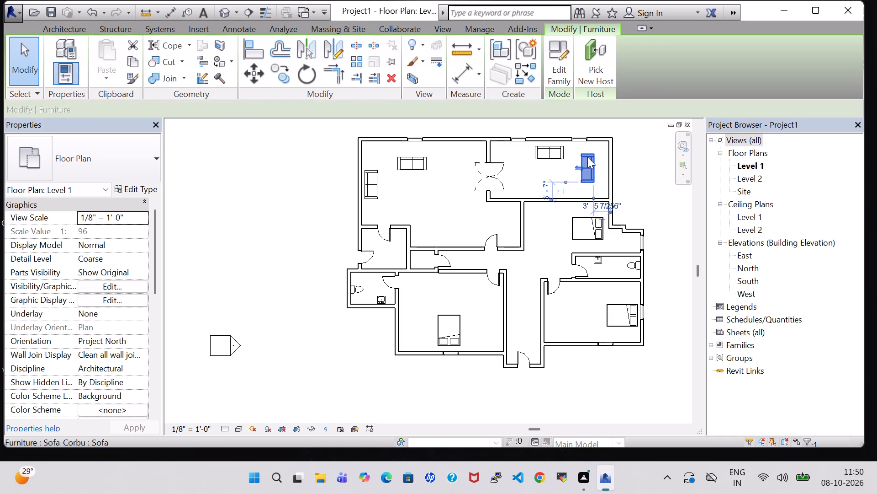
key(Down)
key(Down)
key(Left)
key(Left)
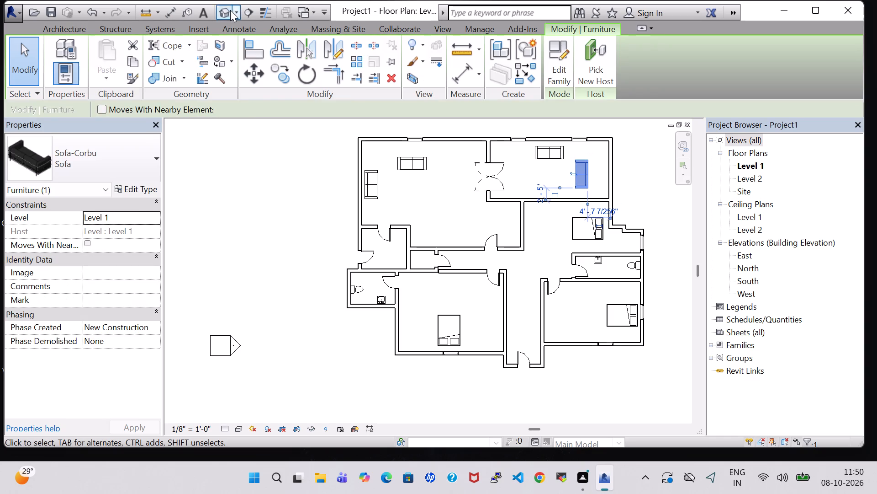
Load the Table-Ellipse family from the library's Furniture, Tables folder as a component.
click(78, 29)
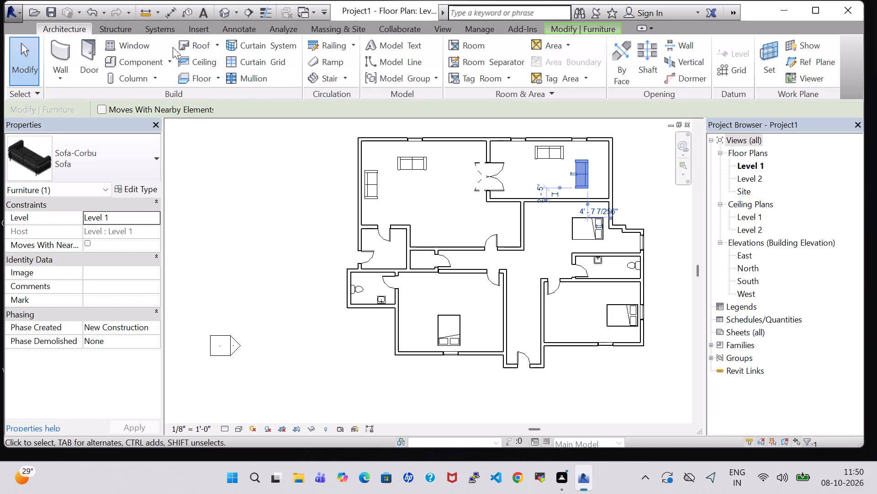
click(129, 61)
click(547, 55)
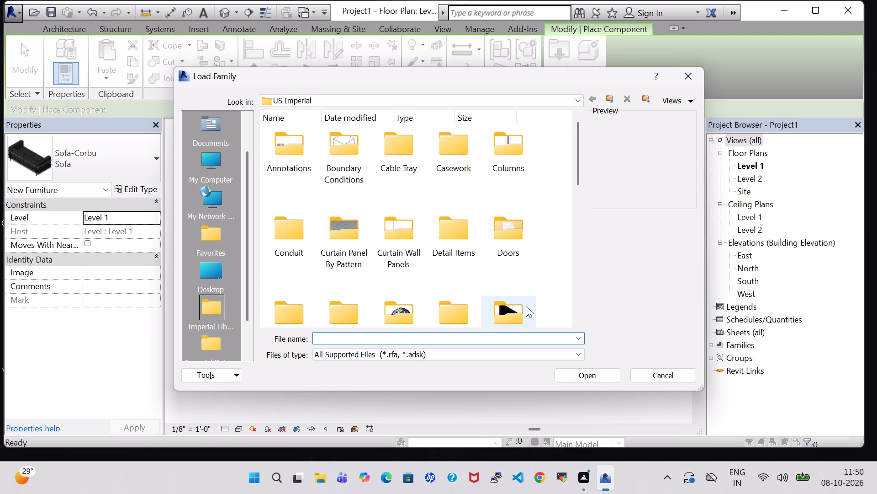
double_click(526, 306)
double_click(460, 136)
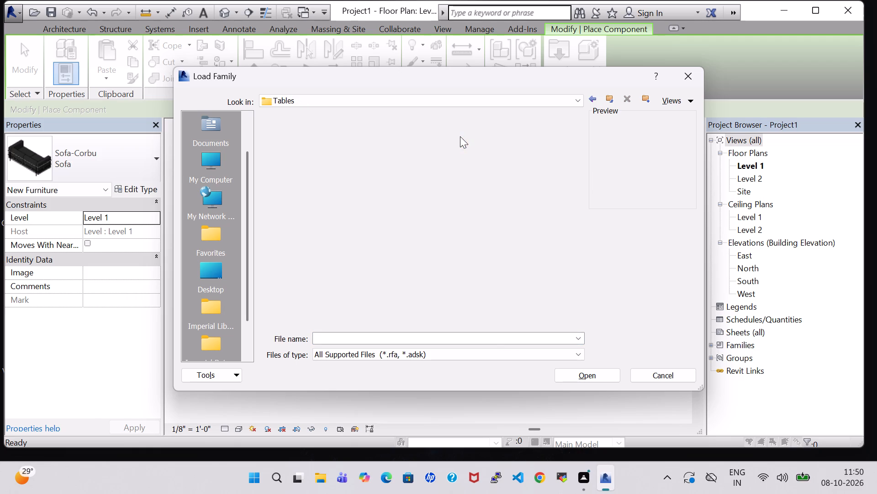
click(349, 226)
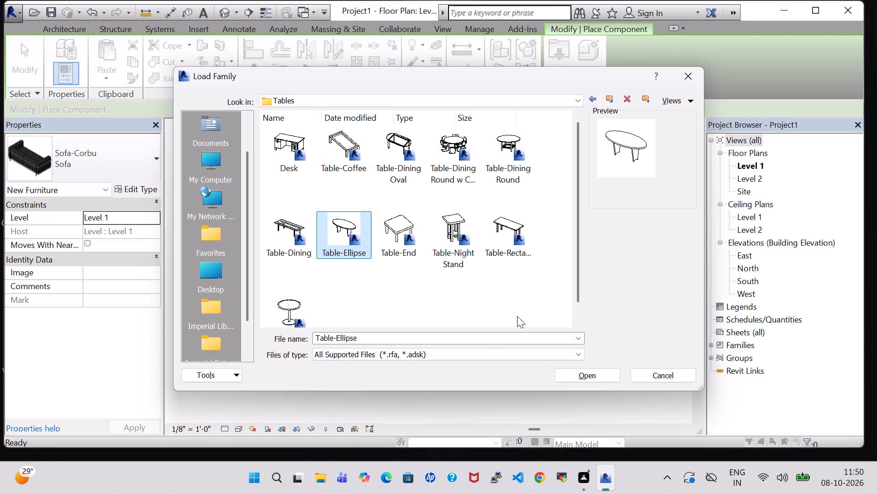
click(590, 373)
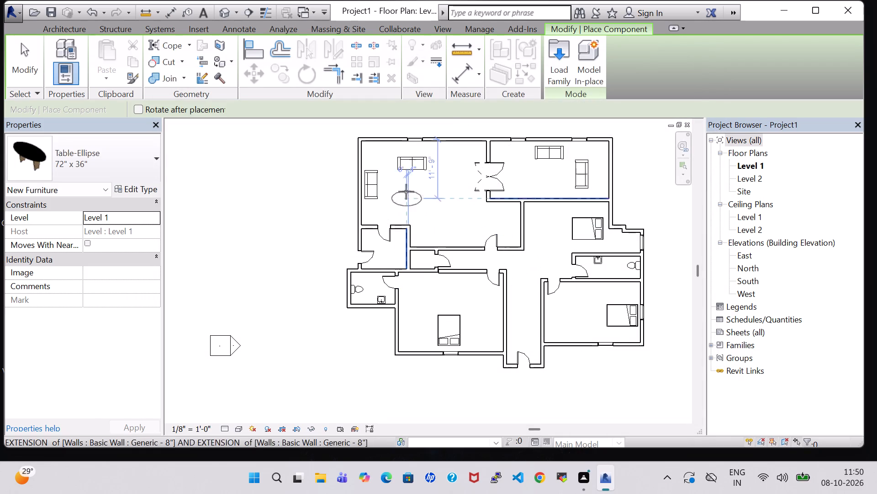
Place one 72" x 36" Table-Ellipse in front of the sofas in each of the upper-left and upper-right rooms.
click(407, 190)
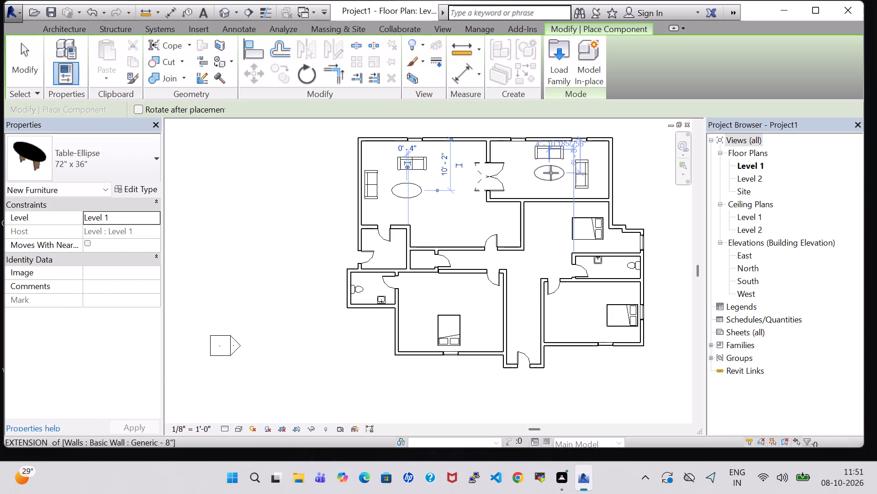
click(551, 173)
key(Escape)
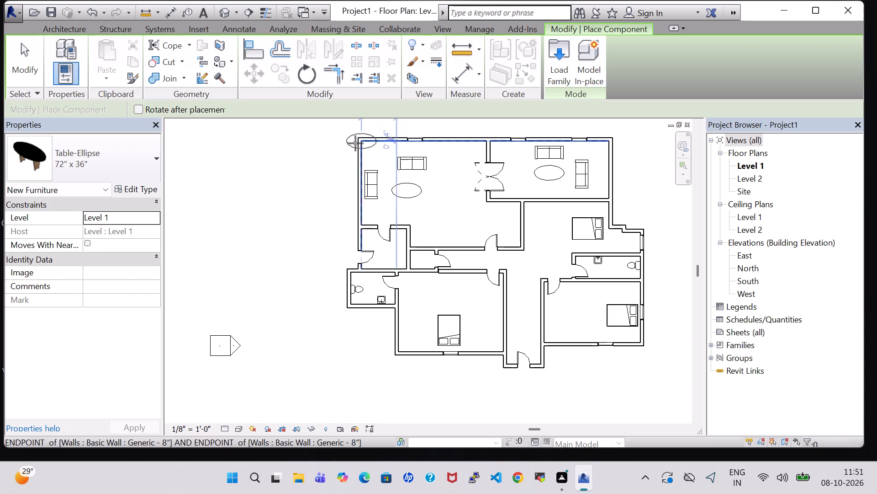
key(Escape)
Load the TV - Flat Screen family from the library's Furniture folder as a component.
click(145, 56)
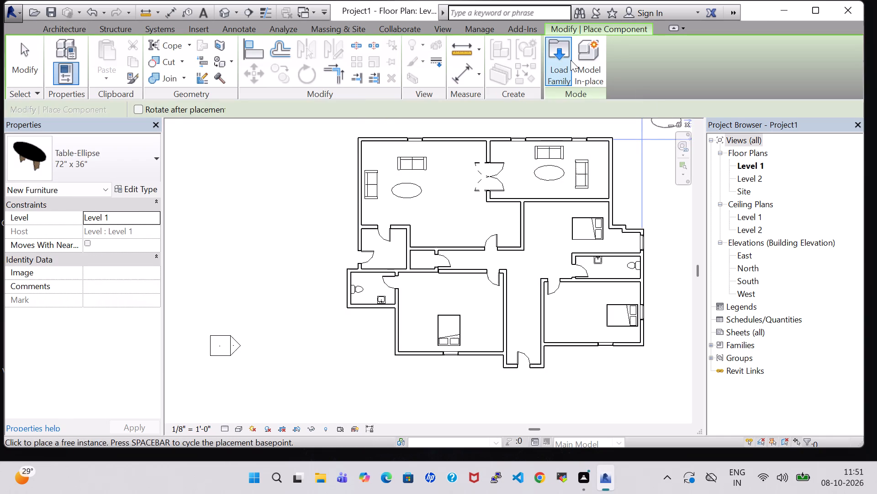
click(571, 60)
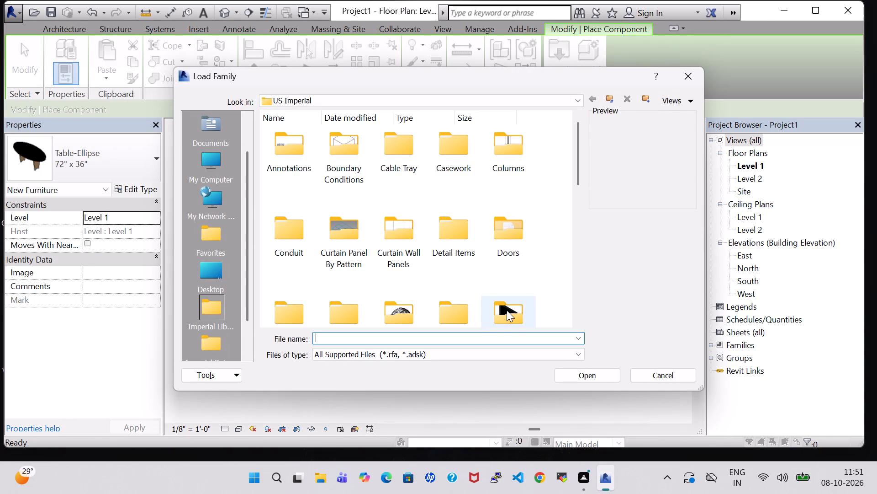
double_click(507, 310)
click(283, 226)
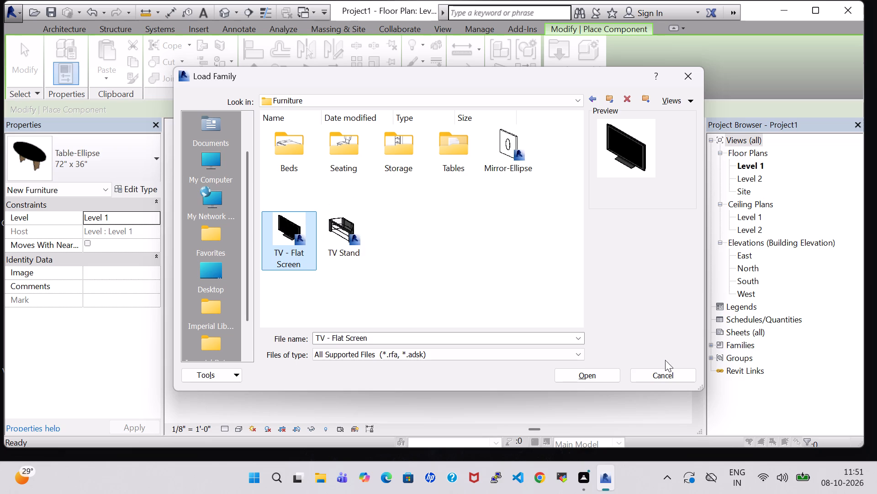
click(610, 382)
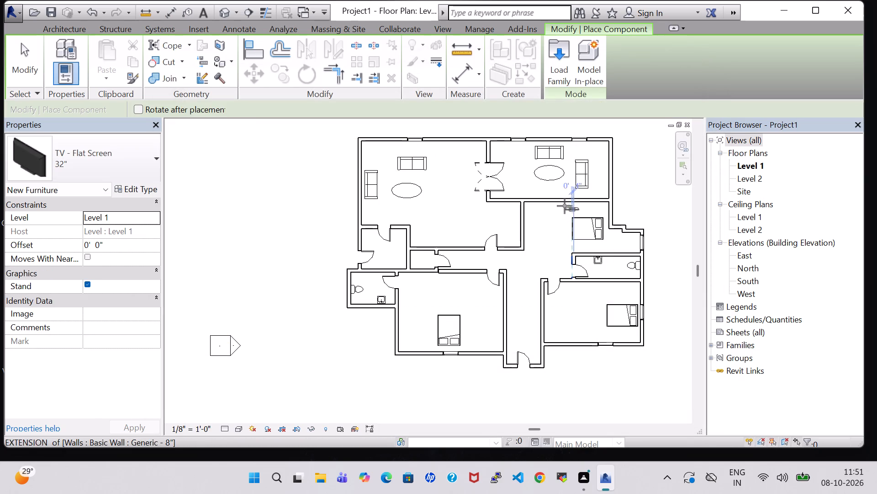
Place the 32" TV - Flat Screen, rotated, against the upper-right room's bottom wall, roughly opposite the horizontal sofa and elliptical table.
scroll(556, 198, up, 5)
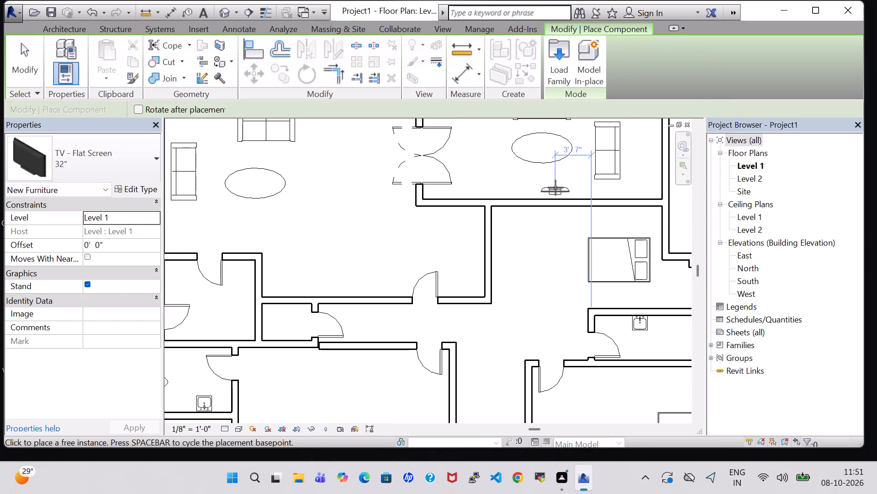
key(space)
key(space)
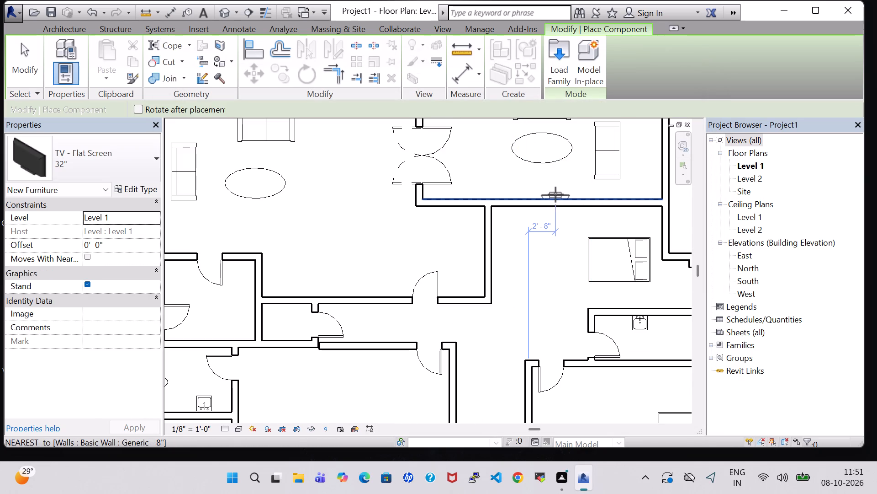
click(555, 194)
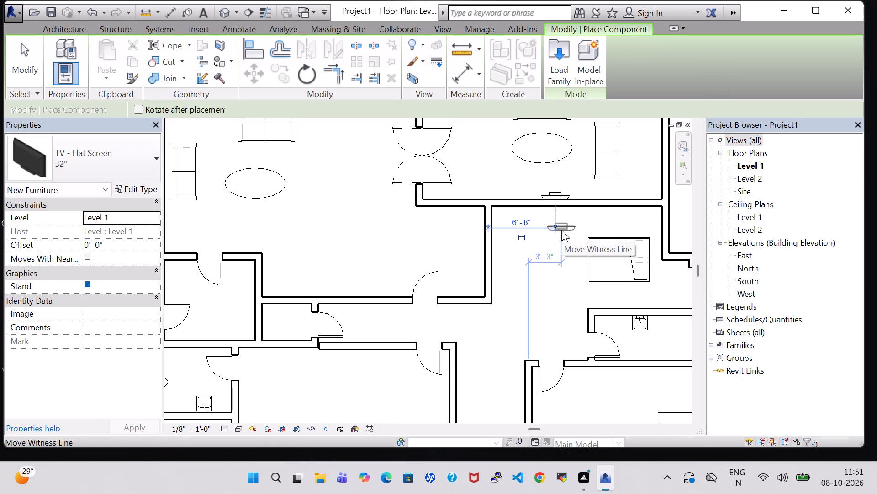
key(Escape)
key(Escape)
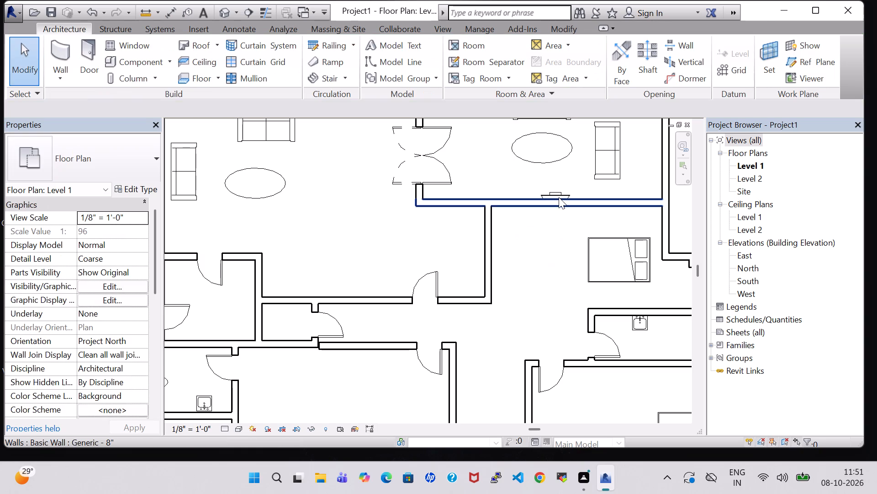
Set the Offset of the 32" TV - Flat Screen in the upper-right room to 3' 0" above Level 1.
click(558, 194)
click(558, 179)
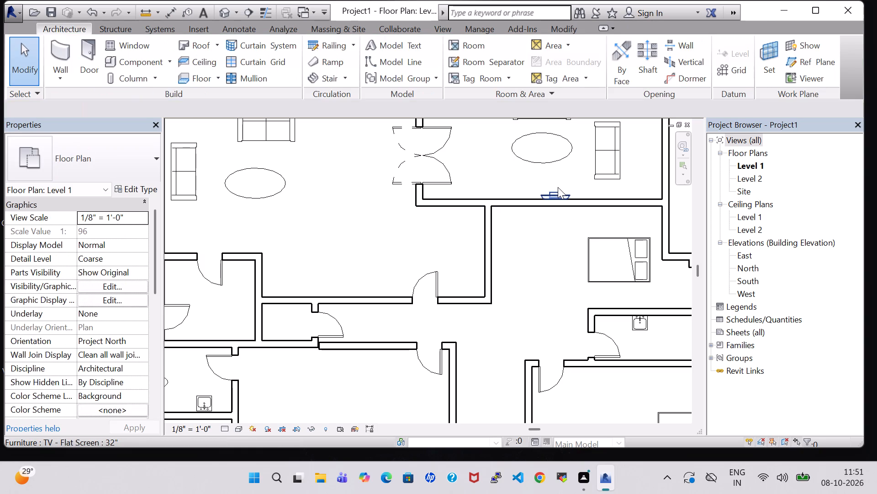
click(558, 187)
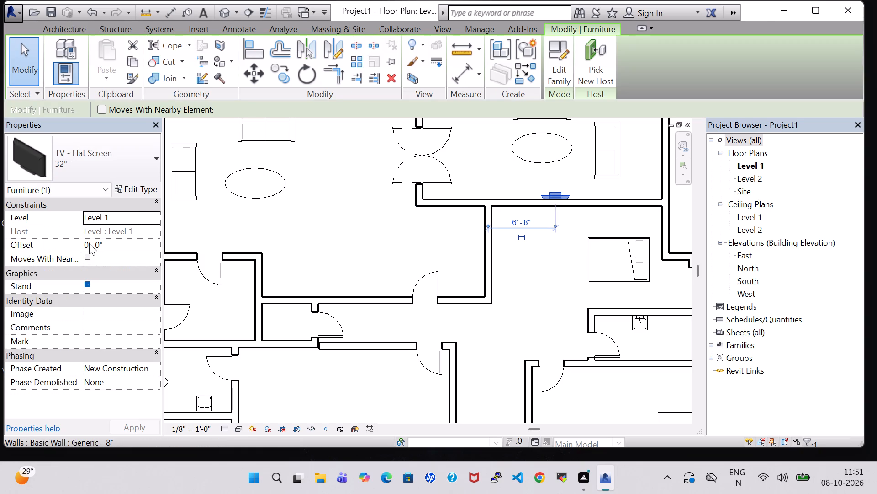
click(89, 243)
key(BackSpace)
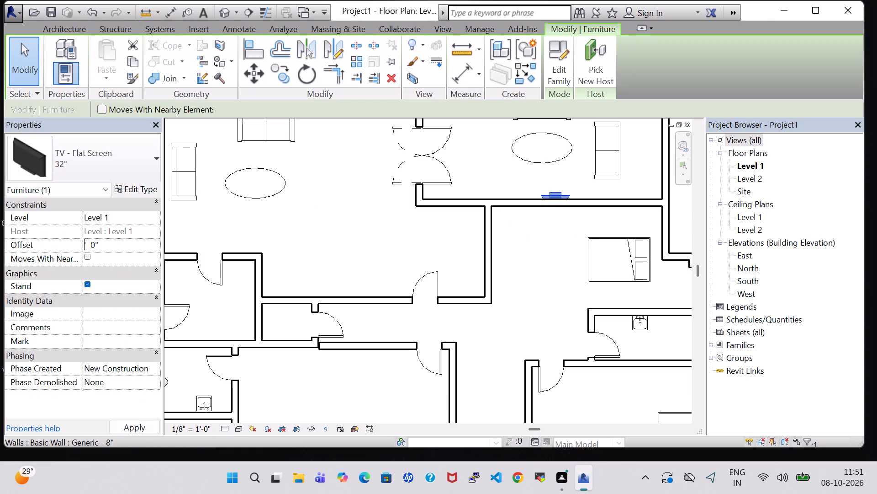
key(3)
key(Return)
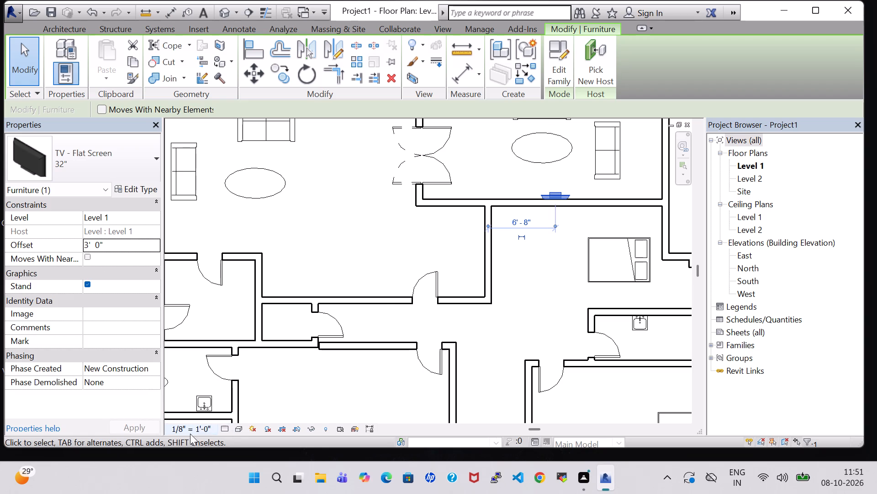
click(554, 268)
click(568, 193)
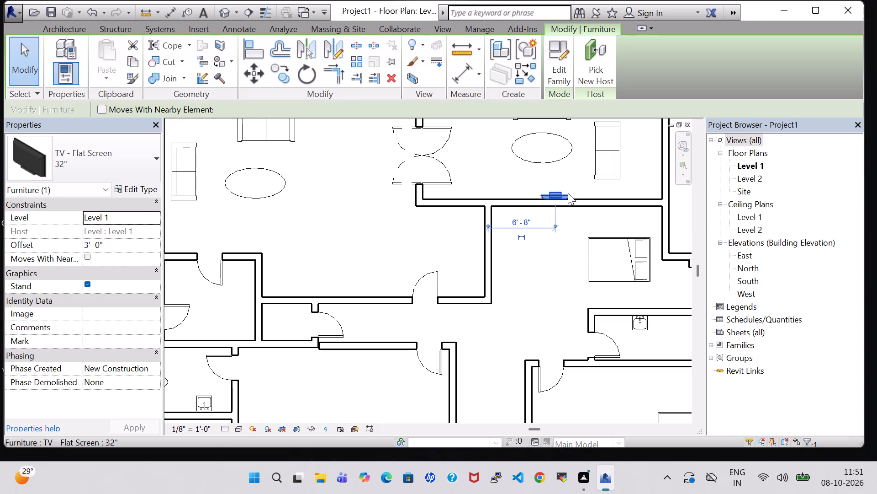
click(392, 239)
Open the default 3D view and set its visual style to Realistic.
scroll(392, 239, down, 2)
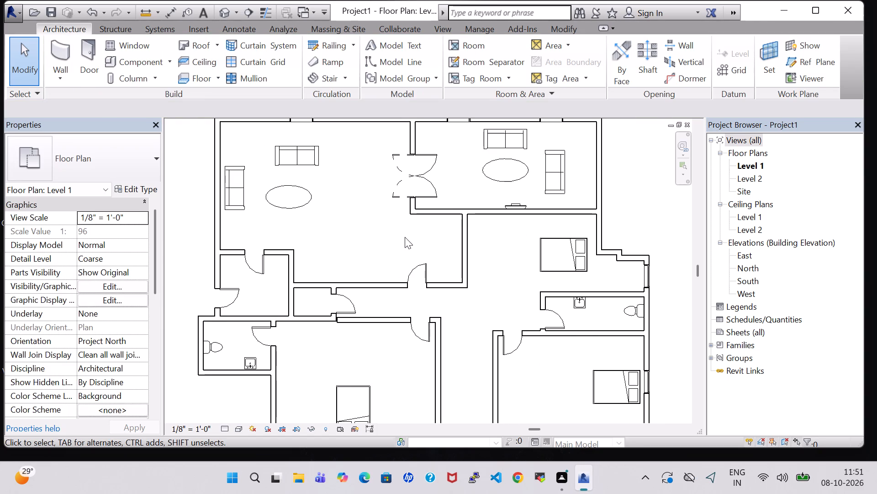
scroll(405, 237, down, 1)
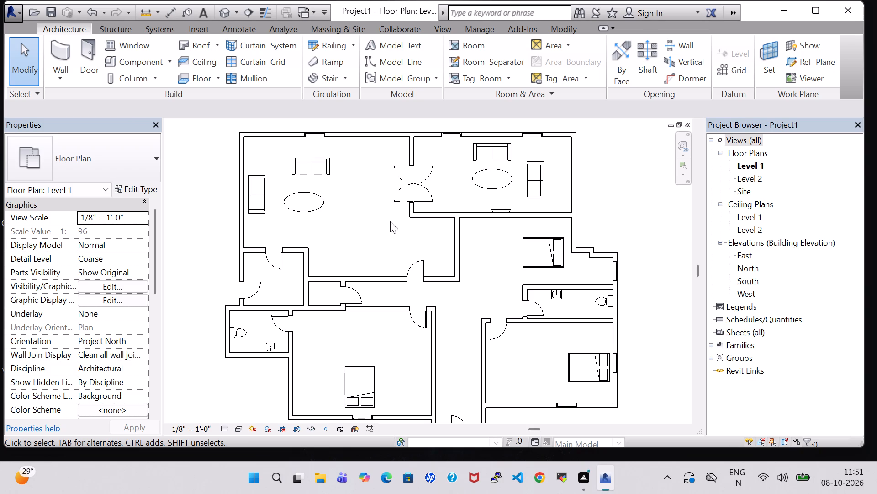
click(230, 9)
click(239, 432)
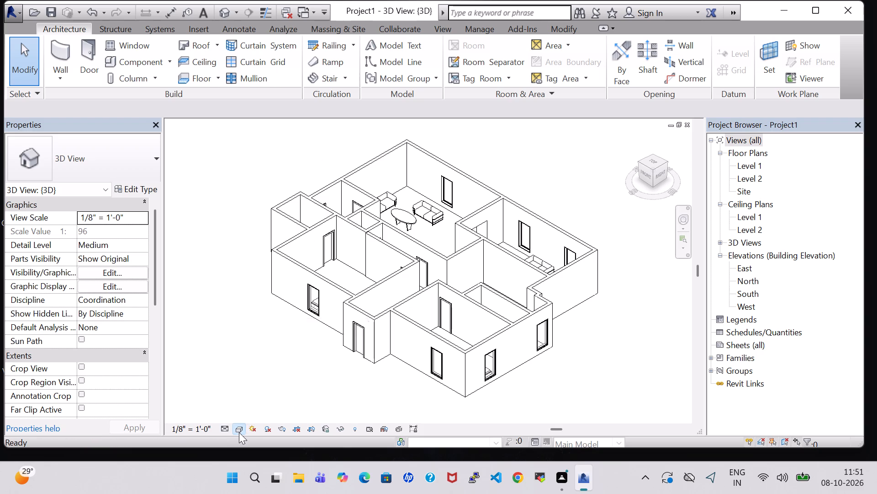
click(246, 389)
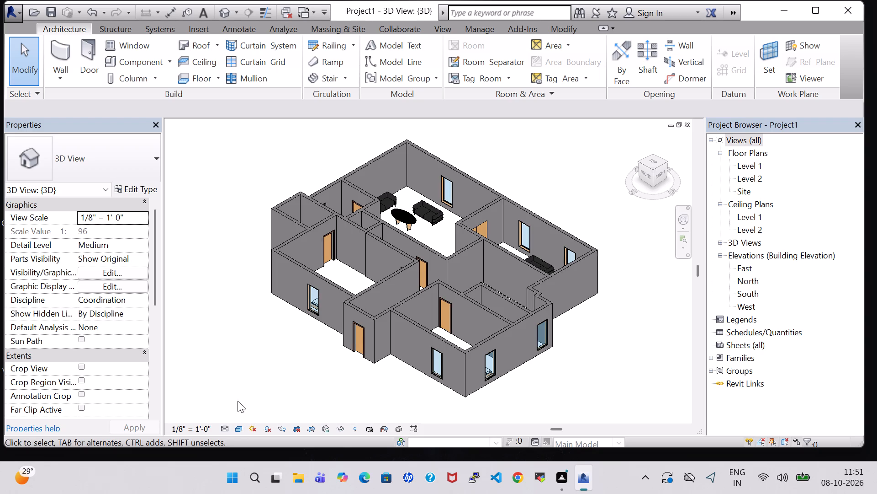
click(241, 429)
click(252, 403)
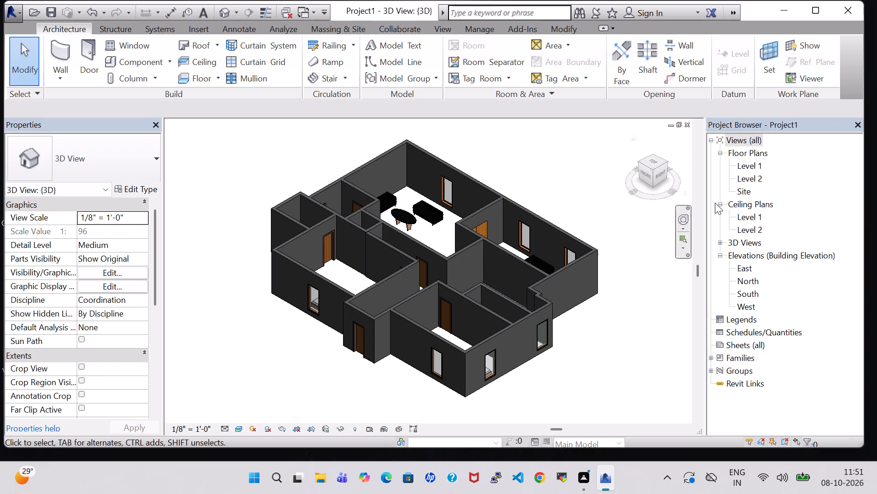
On the Level 1 plan, create a rectangular Generic - 12" floor, 28'-0" deep, from the building's upper-left corner to the right bathroom's lower outer corner.
double_click(741, 162)
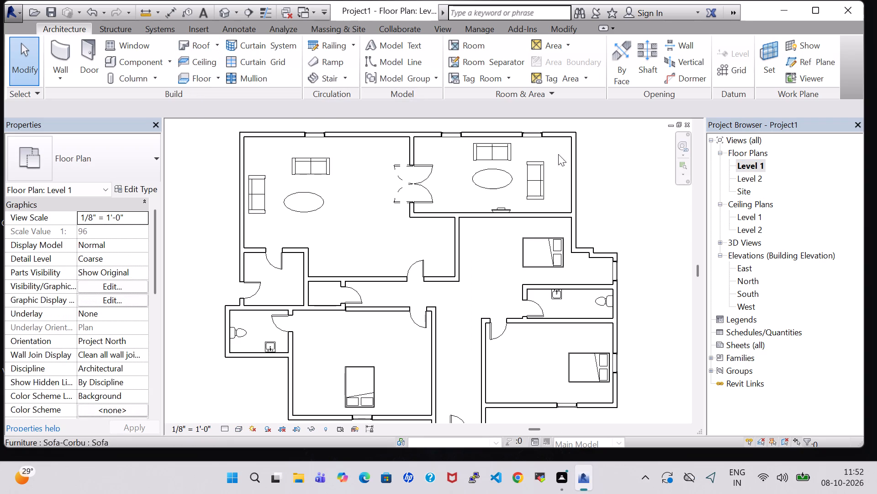
click(187, 71)
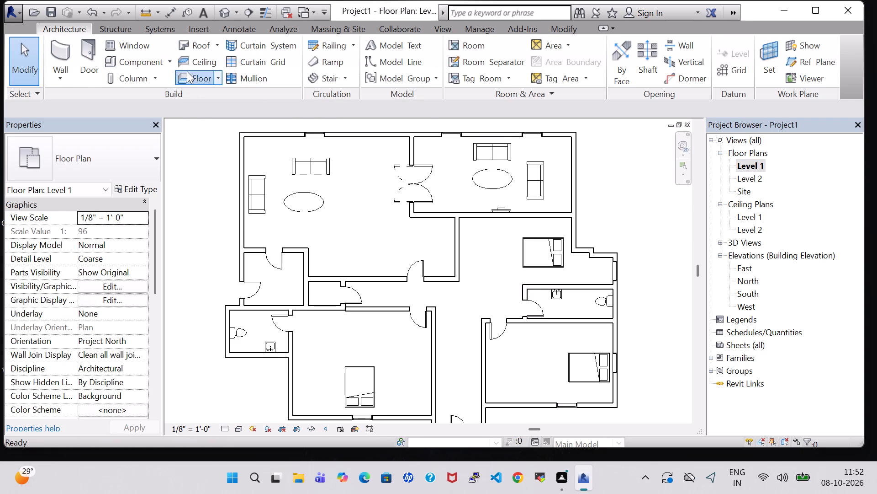
click(673, 46)
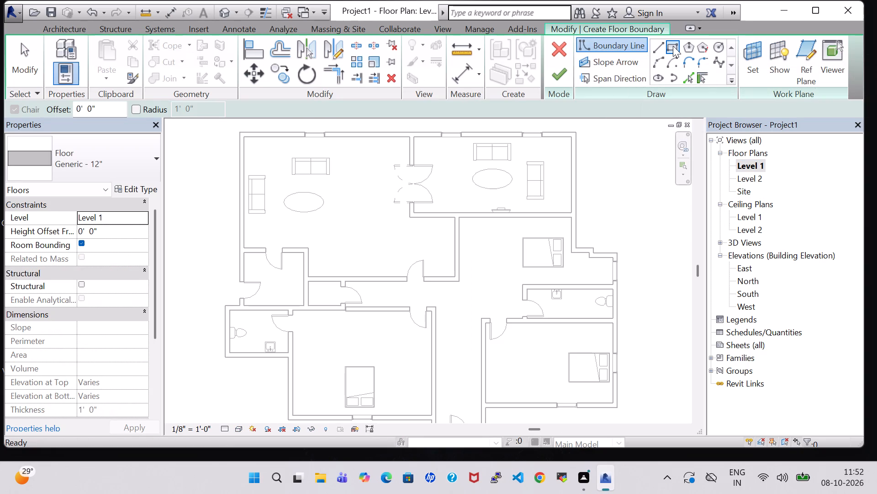
click(239, 133)
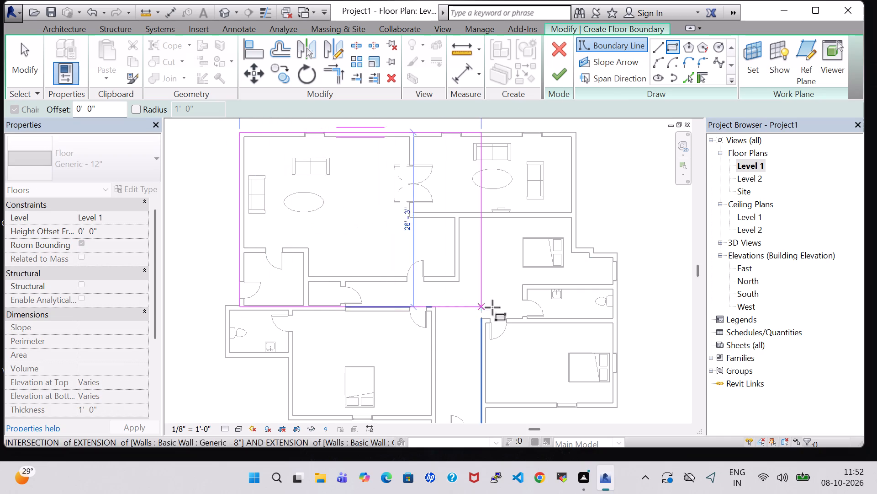
click(619, 316)
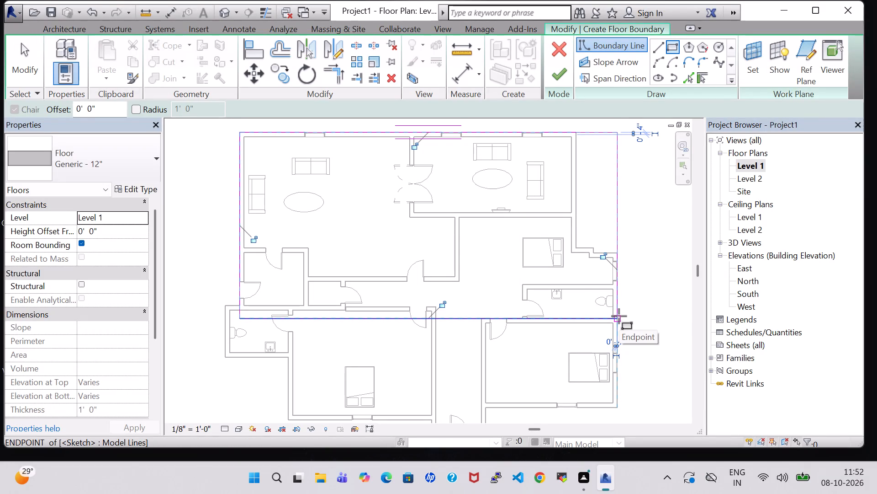
key(Escape)
click(558, 79)
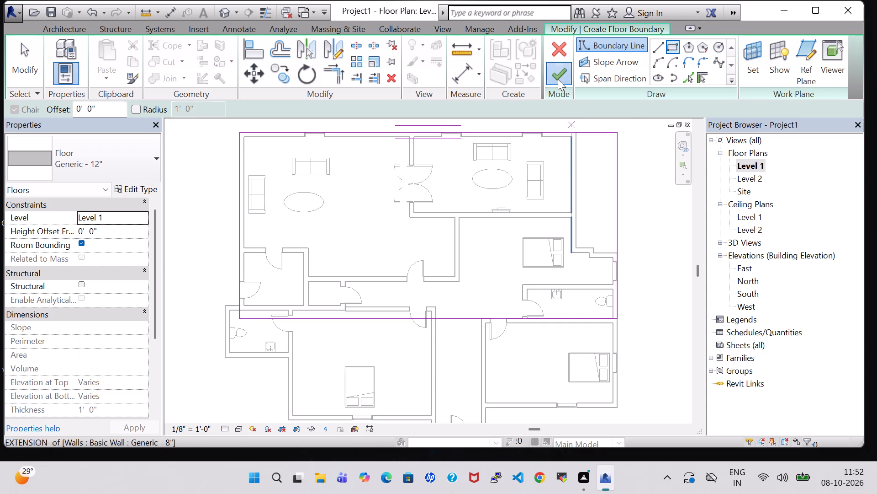
click(656, 199)
Create a second rectangular Generic - 12" floor, about 60'-3" by 21'-0", from the left bathroom's upper-left outer corner to beyond the lower-right exterior walls.
middle_drag(632, 308, 638, 297)
scroll(635, 307, up, 1)
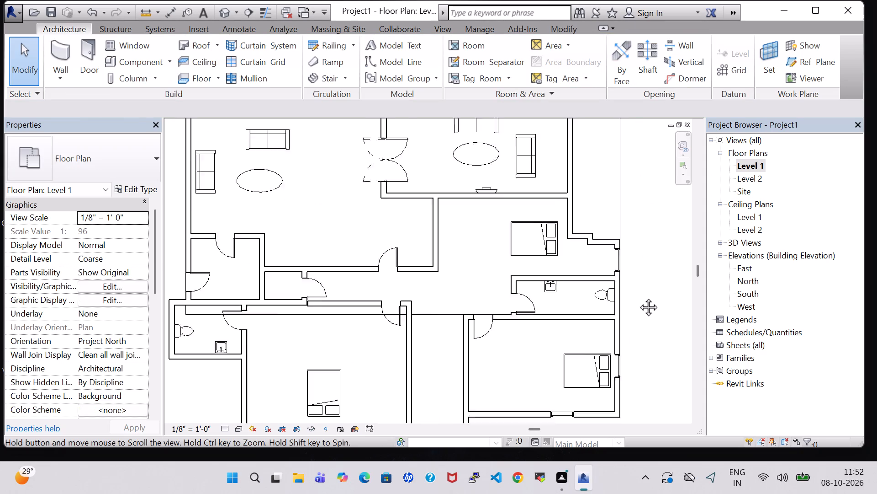
middle_drag(638, 297, 641, 228)
click(185, 77)
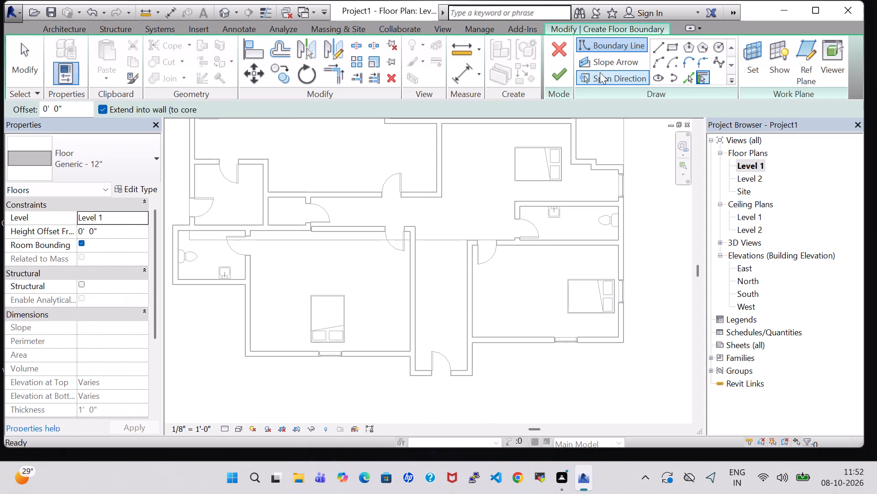
click(671, 42)
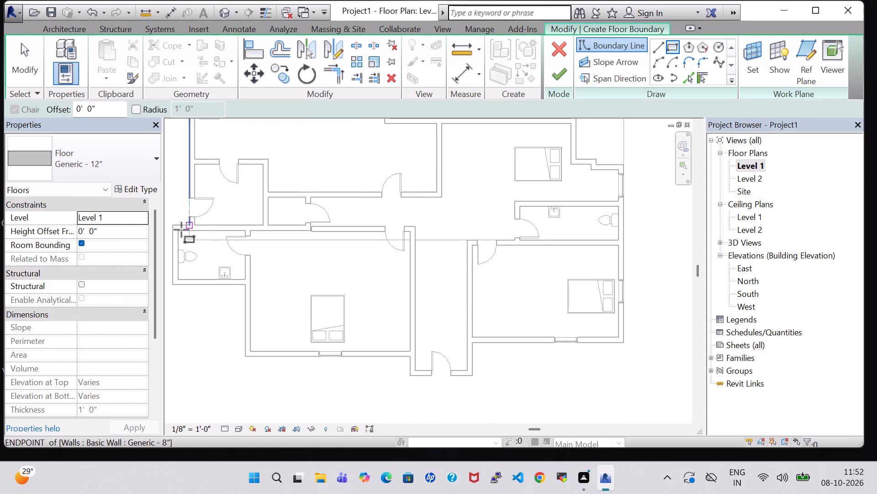
click(173, 227)
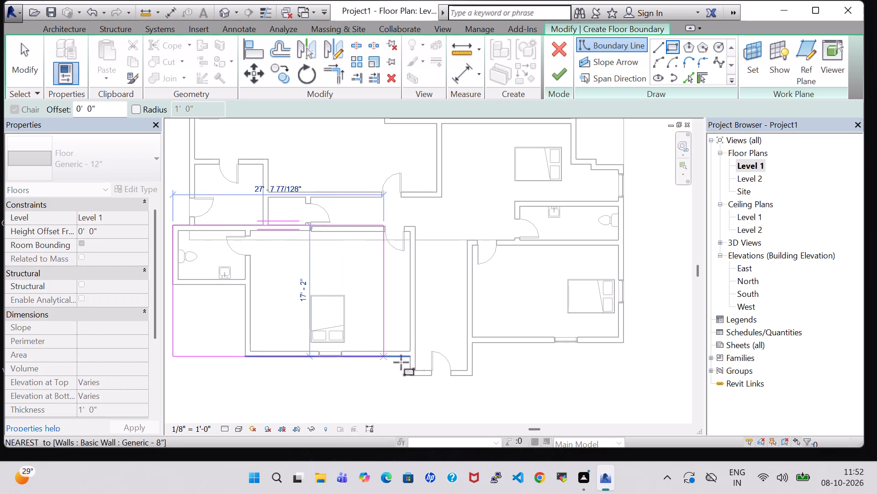
click(633, 386)
click(558, 73)
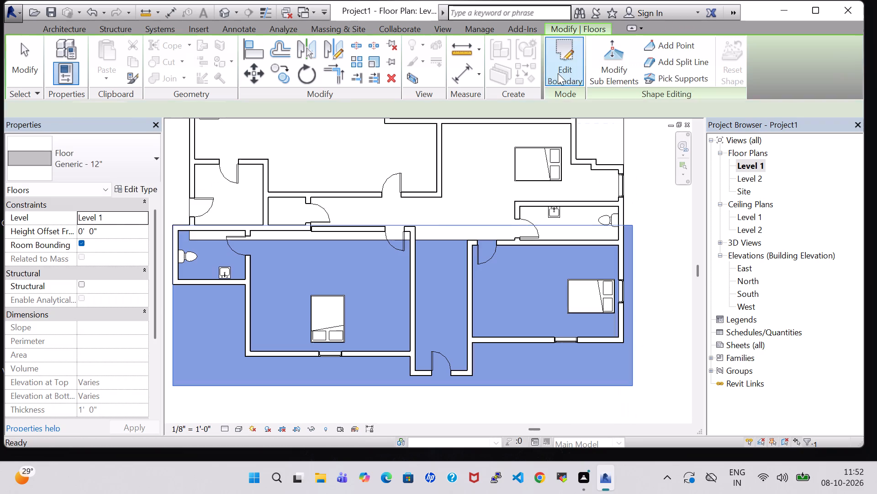
click(660, 189)
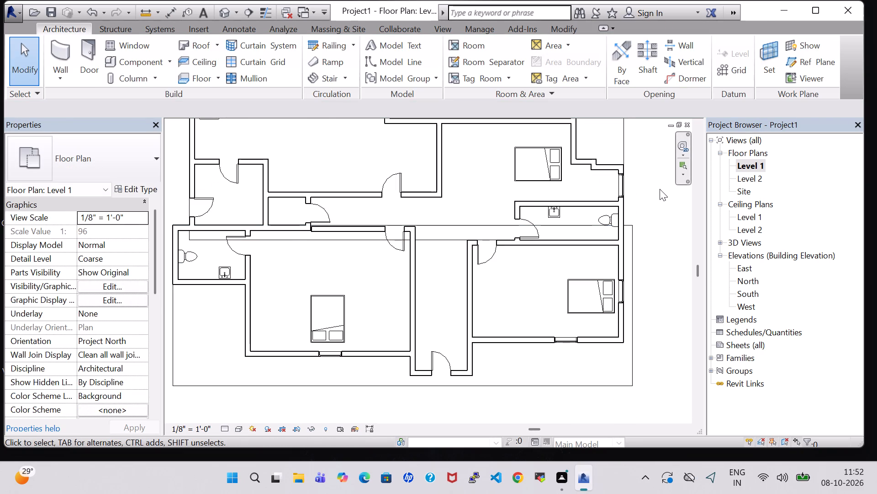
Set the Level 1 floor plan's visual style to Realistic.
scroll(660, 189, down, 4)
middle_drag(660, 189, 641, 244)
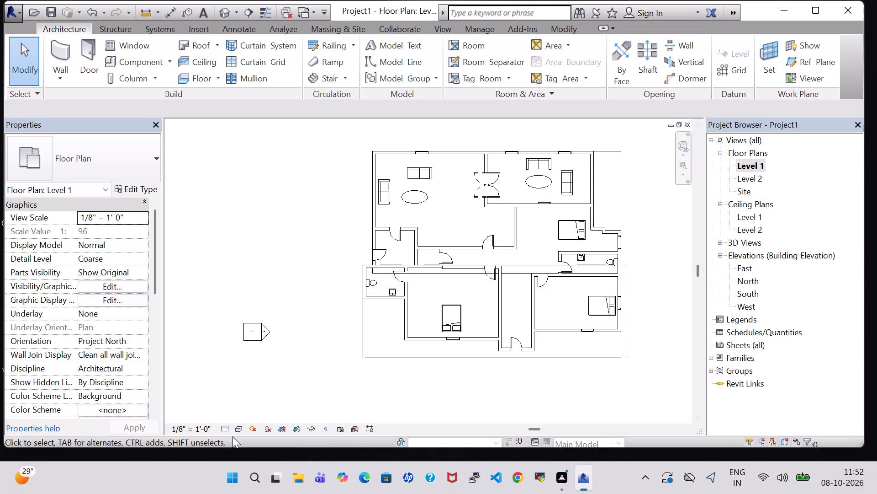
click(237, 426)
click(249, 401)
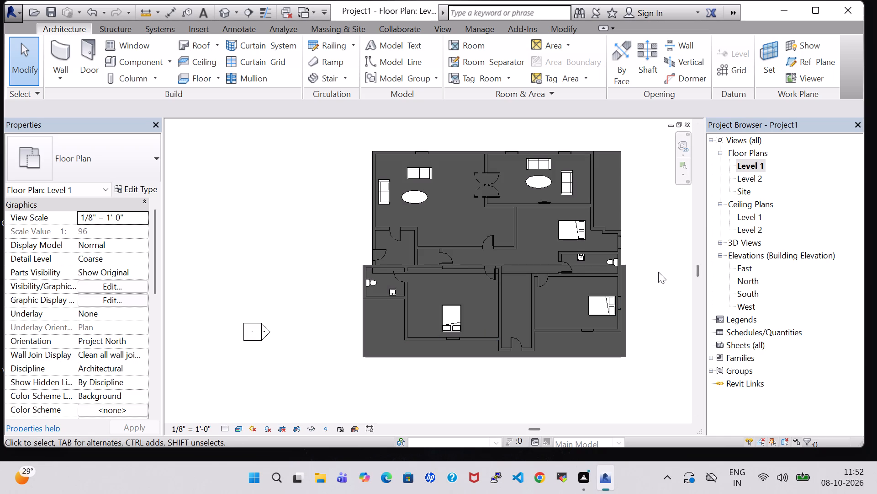
Open the 3D view and examine the floor slabs, walls and furniture from several angles.
click(227, 12)
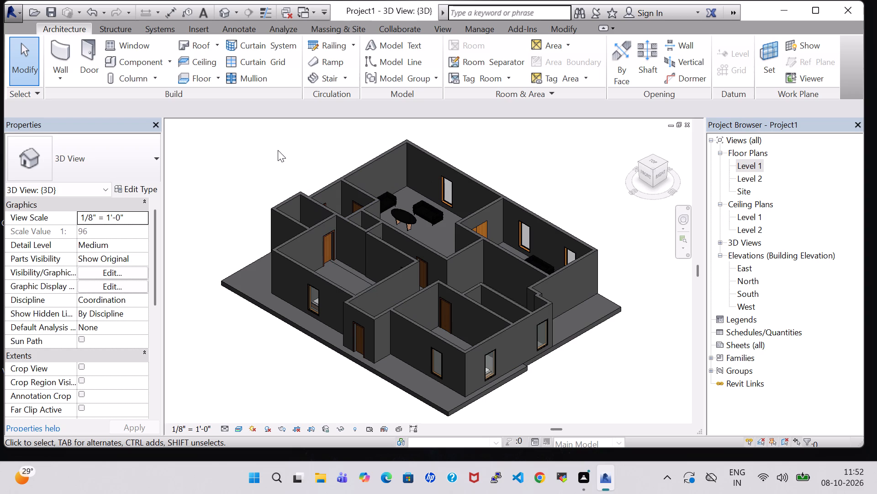
shift+middle_drag(239, 146, 322, 194)
shift+scroll(240, 145, up, 1)
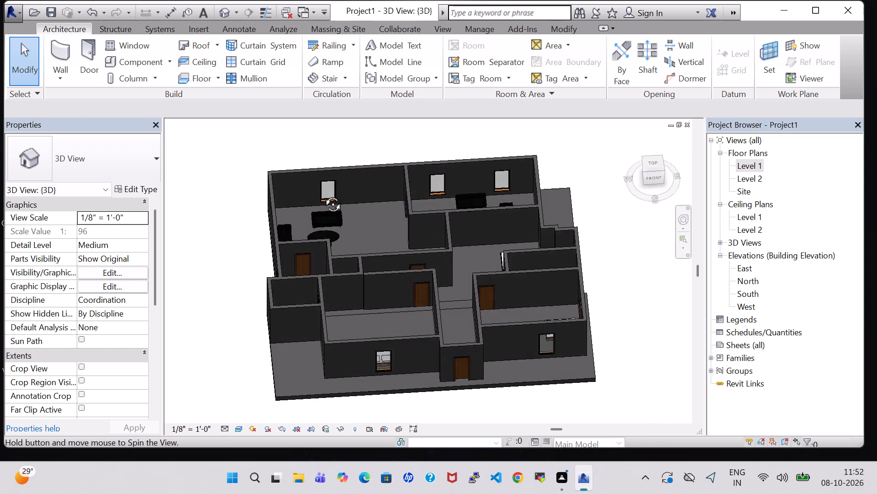
shift+middle_drag(322, 194, 340, 230)
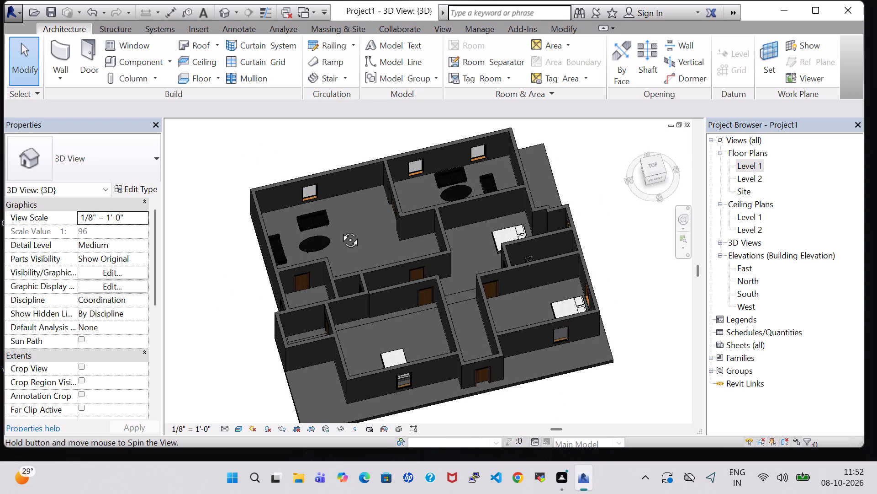
shift+middle_drag(340, 230, 301, 161)
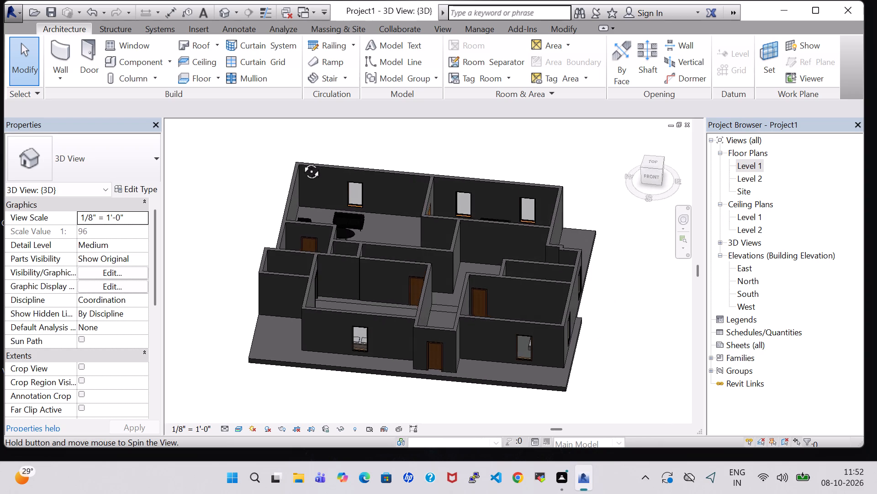
shift+middle_drag(301, 161, 318, 200)
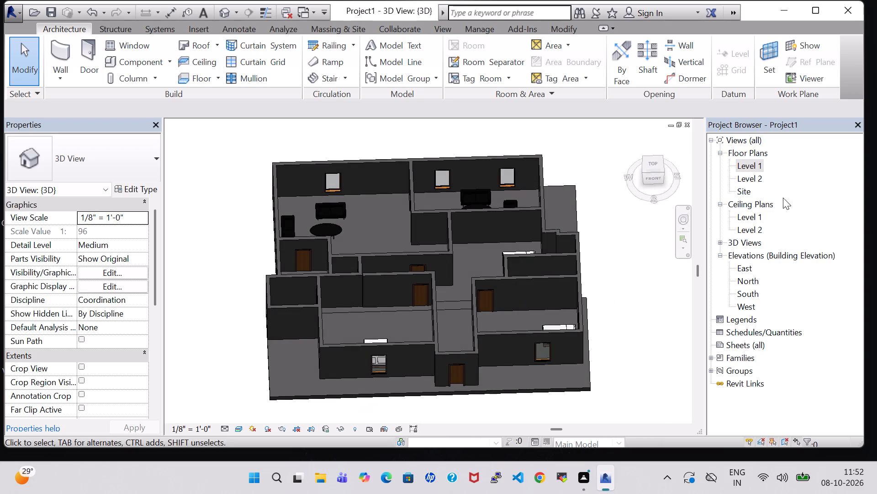
Return to the Level 1 floor plan and set its visual style to Shaded.
double_click(750, 164)
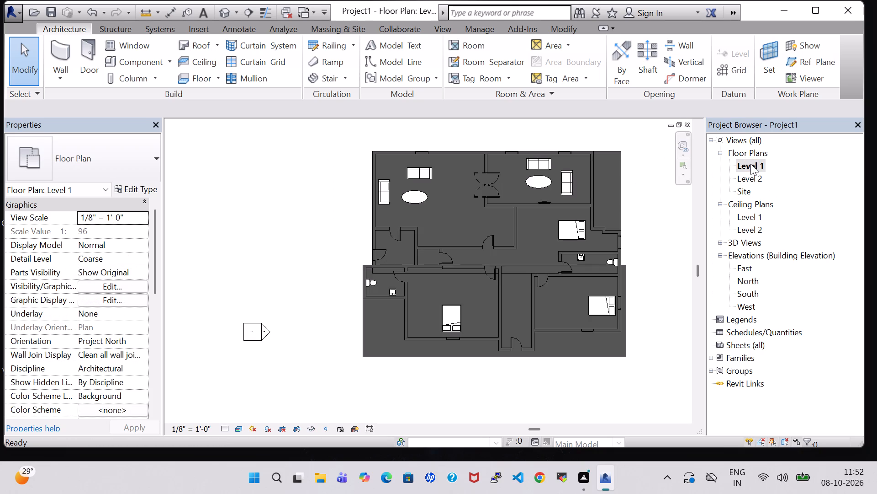
middle_drag(670, 209, 627, 213)
scroll(670, 209, up, 1)
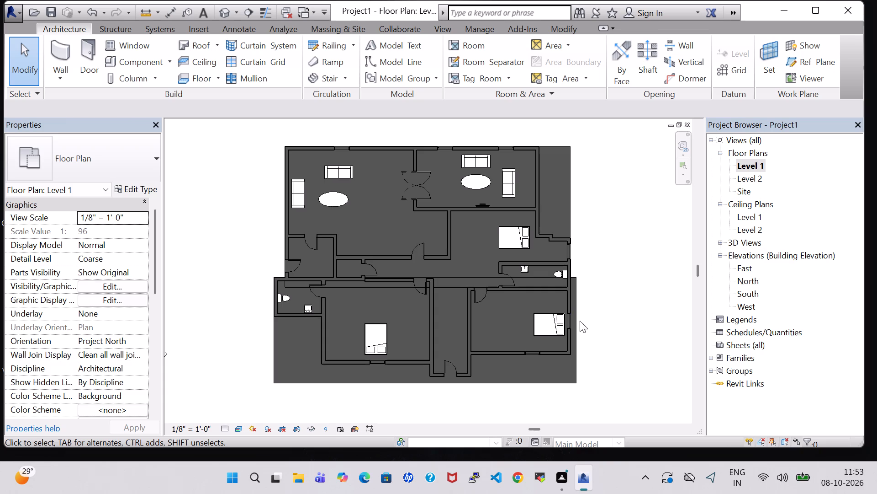
click(240, 428)
click(270, 376)
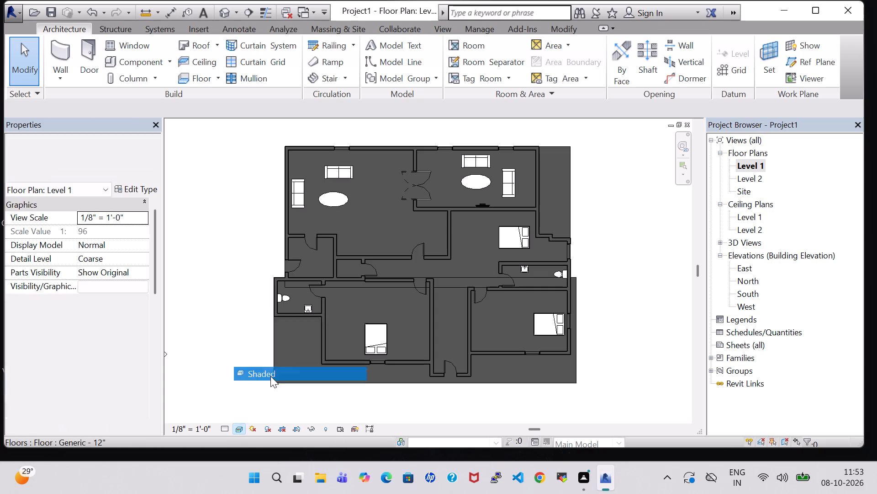
click(629, 272)
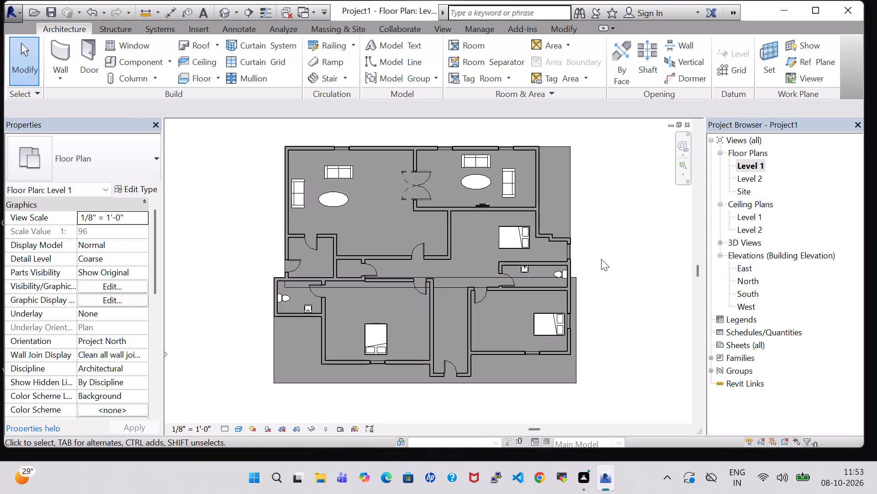
Open the 3D view and examine the building's walls, rooms, furniture and floor slabs from several angles.
click(230, 10)
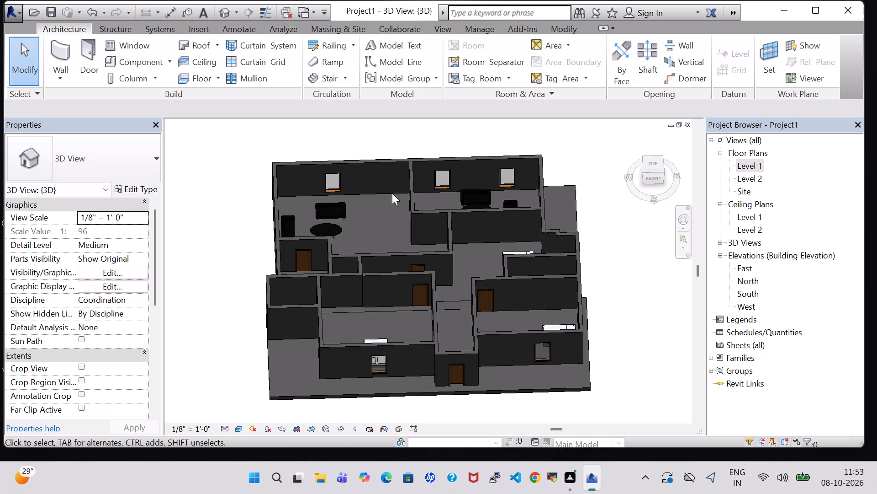
shift+middle_drag(626, 241, 578, 227)
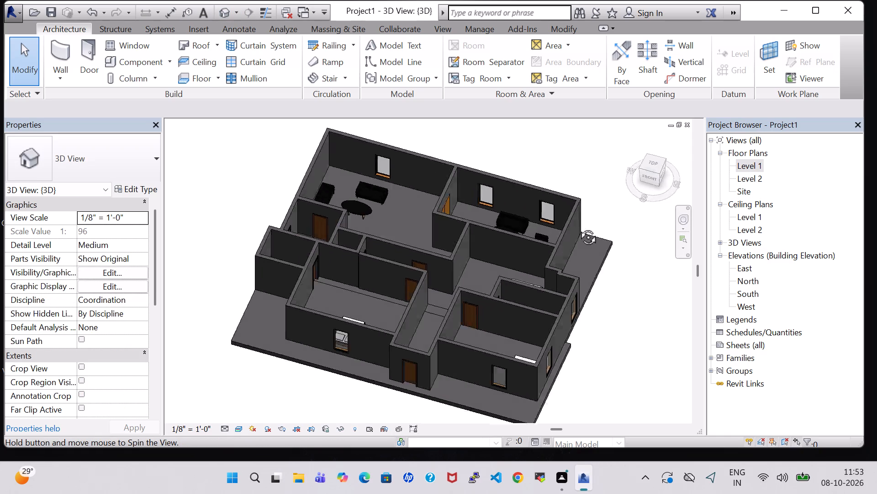
shift+middle_drag(578, 227, 468, 196)
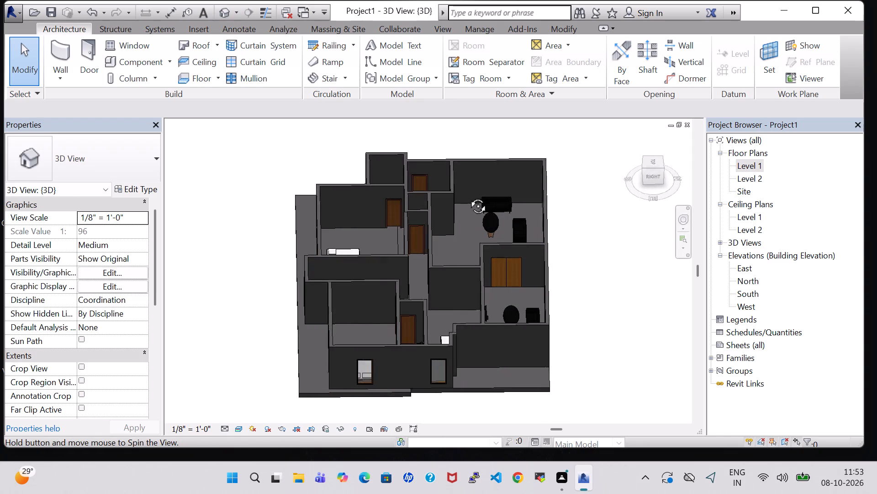
shift+middle_drag(468, 196, 465, 283)
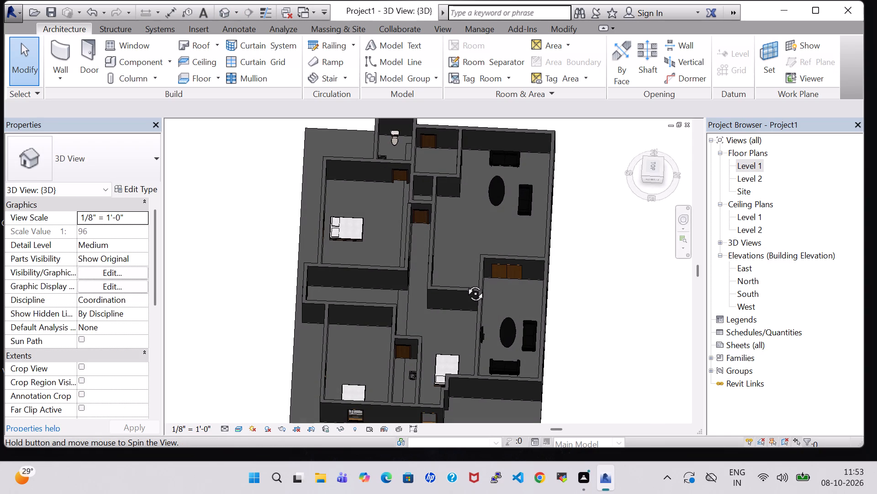
shift+middle_drag(465, 283, 600, 172)
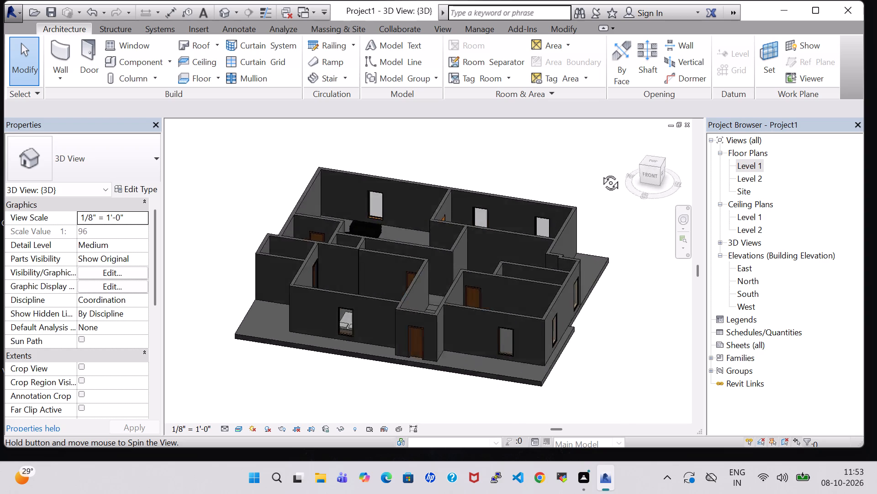
shift+middle_drag(600, 172, 586, 176)
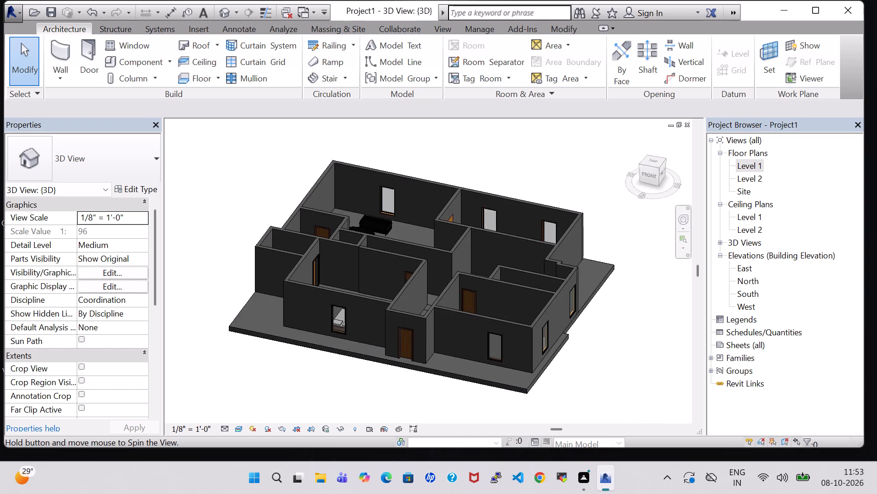
shift+middle_drag(586, 176, 494, 158)
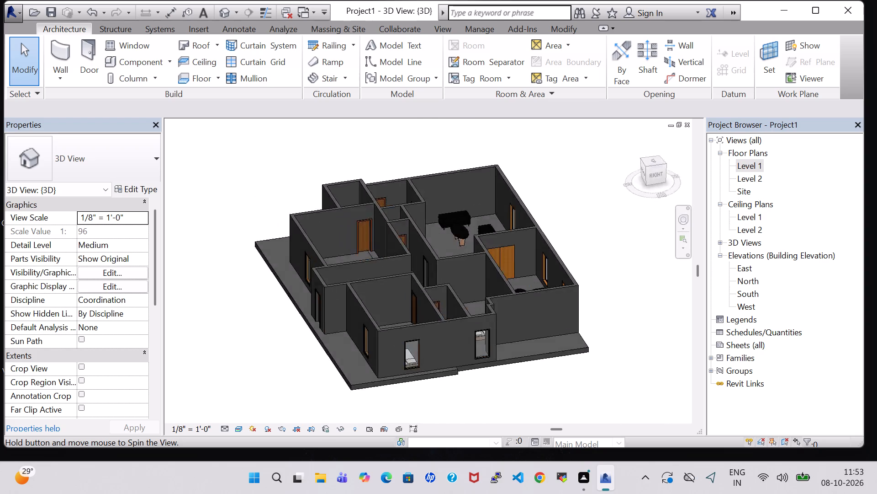
shift+middle_drag(494, 158, 323, 241)
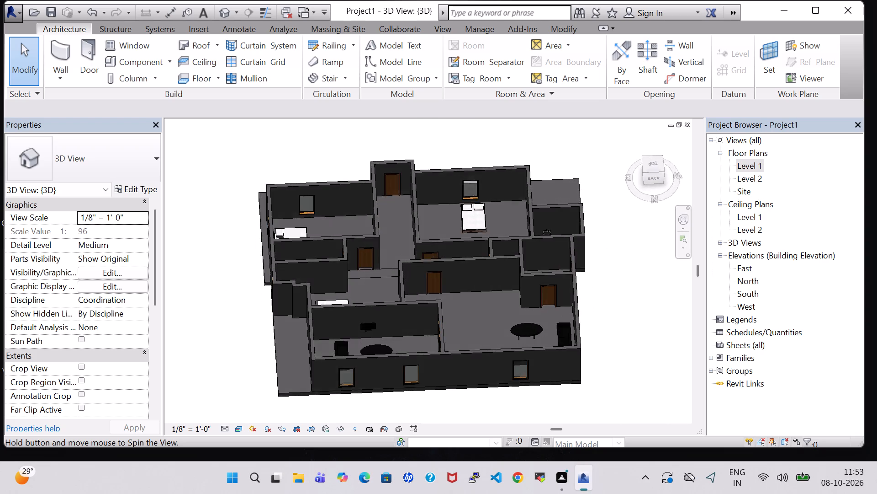
shift+middle_drag(323, 241, 497, 189)
shift+middle_drag(498, 189, 540, 177)
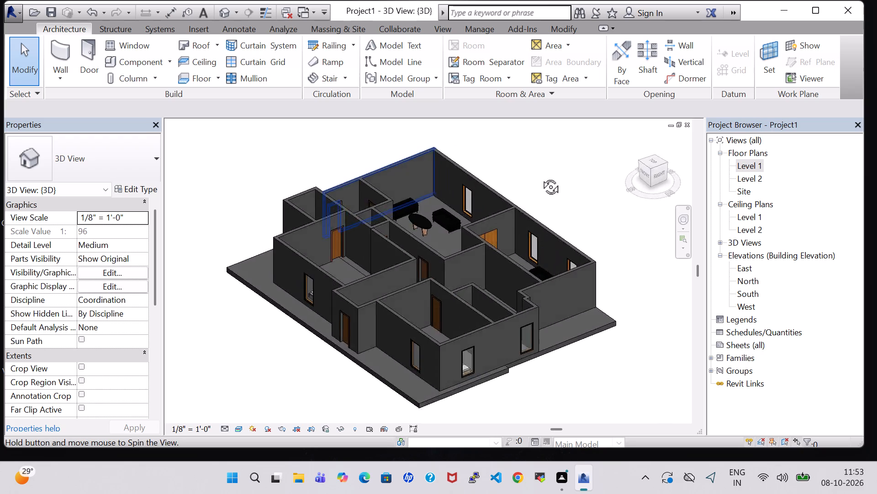
shift+middle_drag(540, 177, 585, 285)
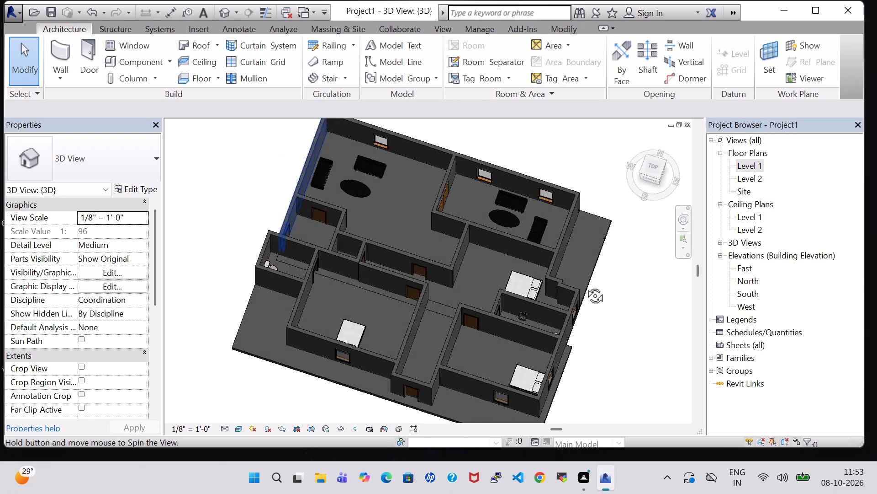
shift+middle_drag(585, 285, 502, 177)
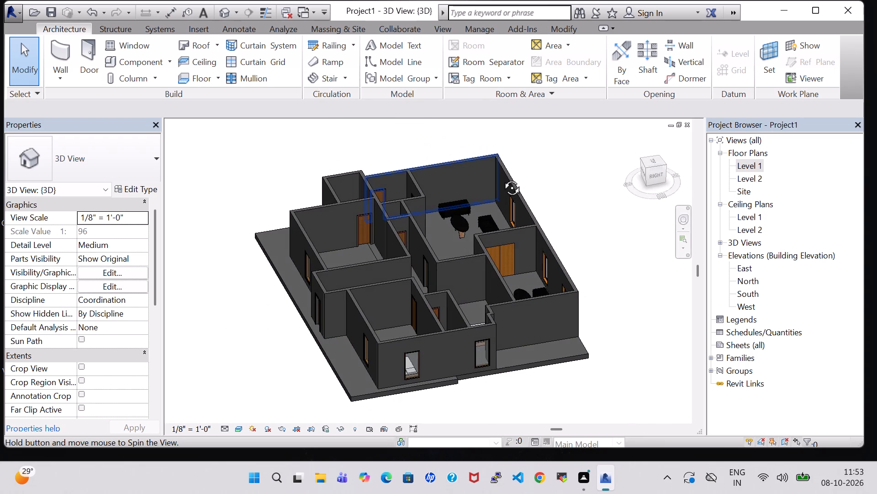
shift+middle_drag(502, 177, 573, 186)
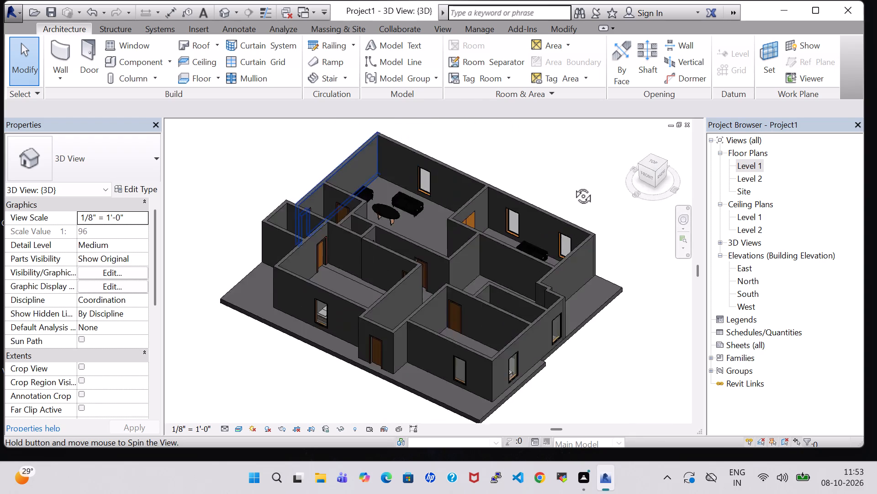
shift+middle_drag(573, 186, 631, 172)
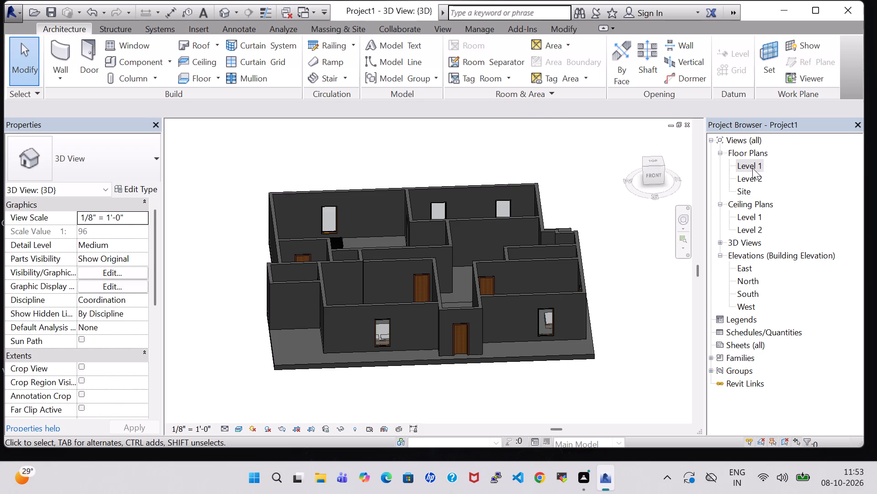
Return to the Level 1 floor plan.
double_click(750, 167)
scroll(580, 248, up, 4)
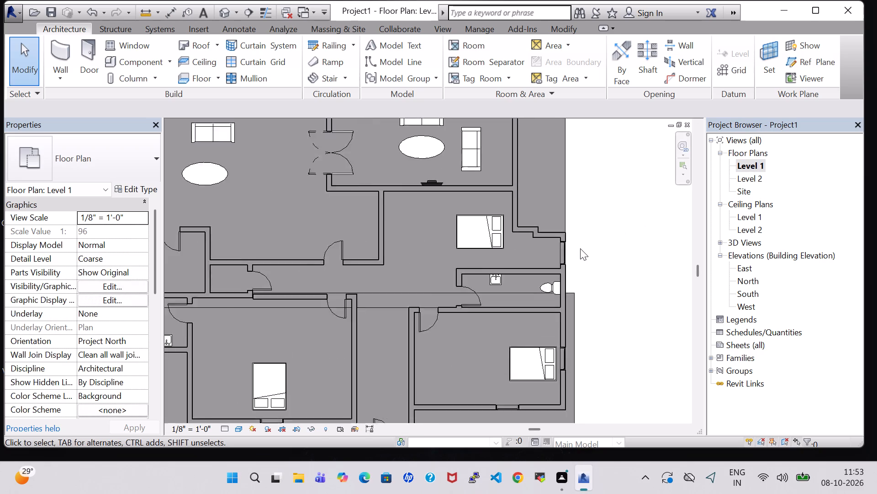
scroll(580, 248, up, 2)
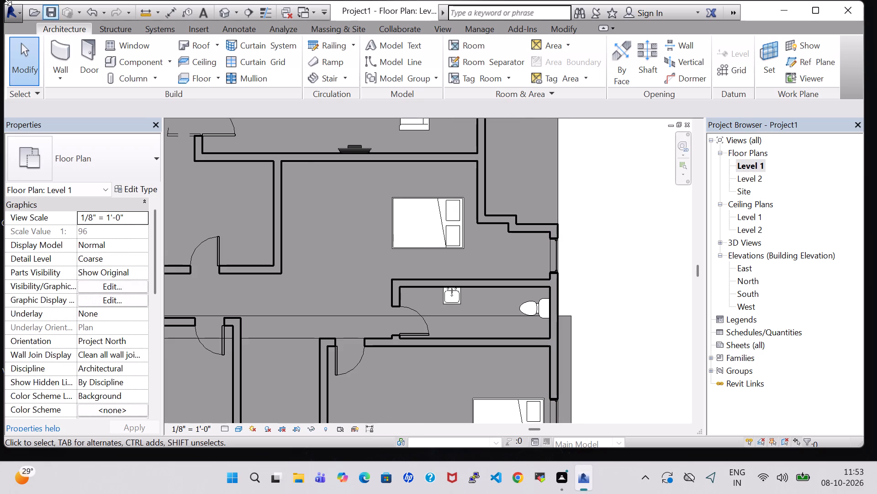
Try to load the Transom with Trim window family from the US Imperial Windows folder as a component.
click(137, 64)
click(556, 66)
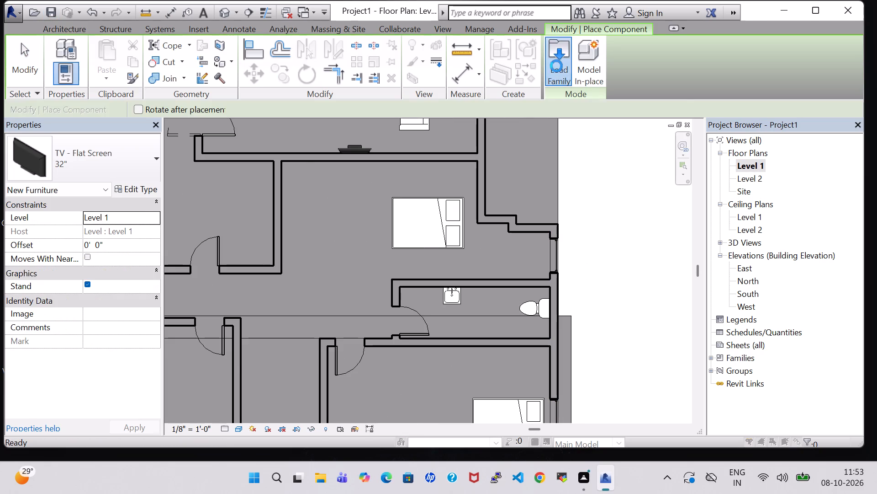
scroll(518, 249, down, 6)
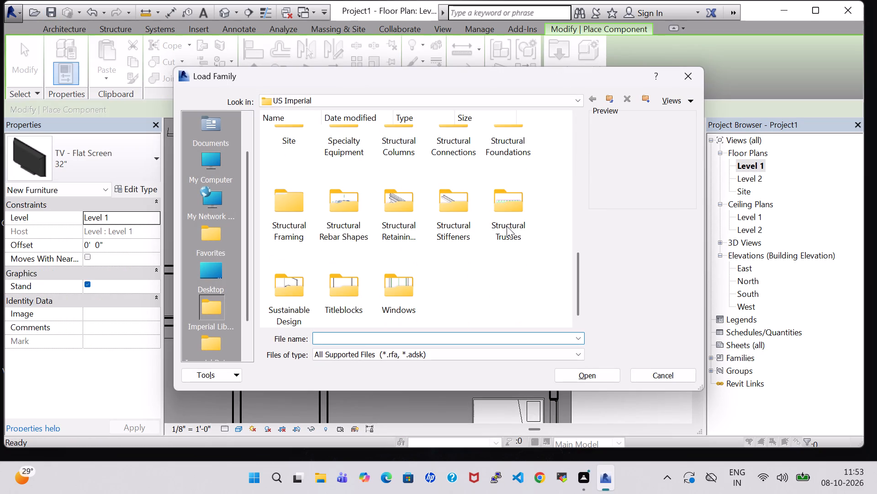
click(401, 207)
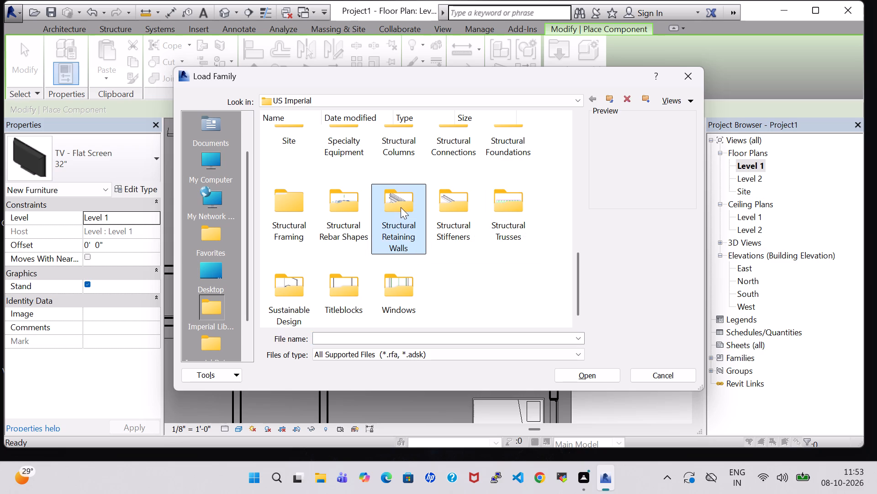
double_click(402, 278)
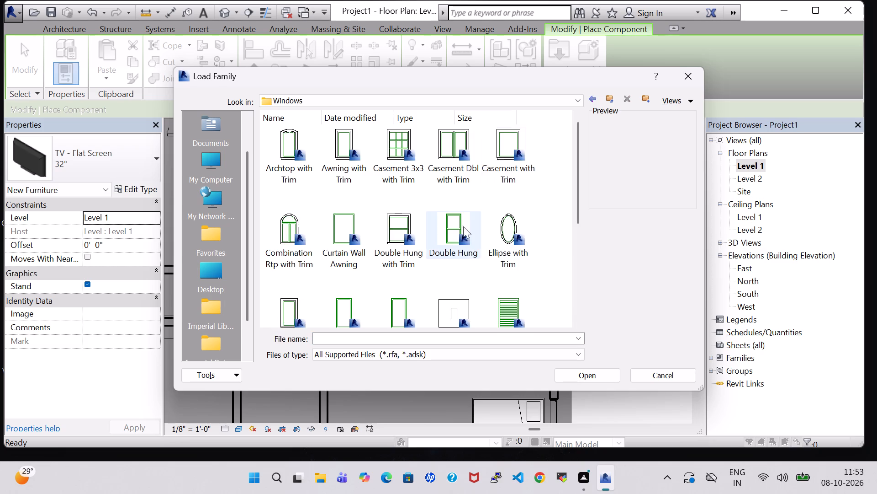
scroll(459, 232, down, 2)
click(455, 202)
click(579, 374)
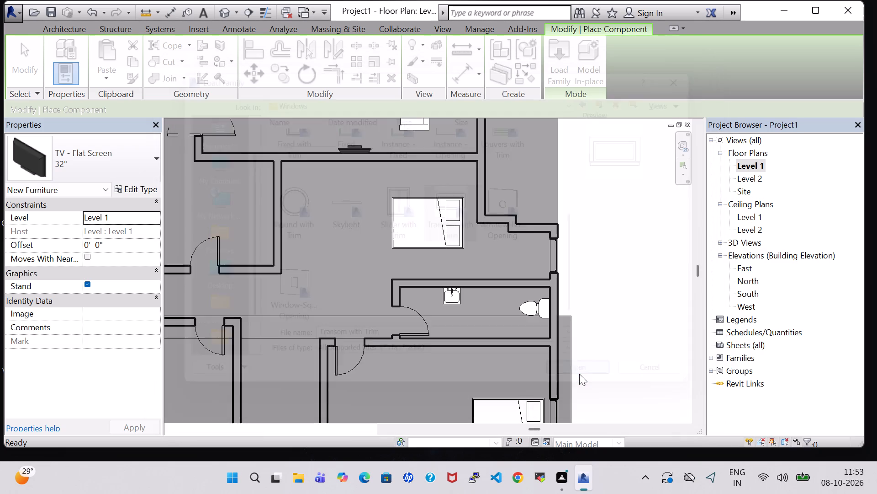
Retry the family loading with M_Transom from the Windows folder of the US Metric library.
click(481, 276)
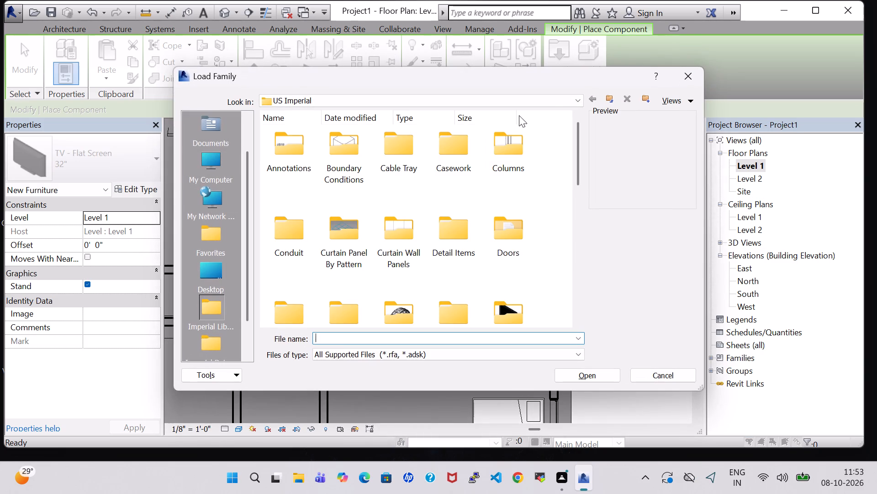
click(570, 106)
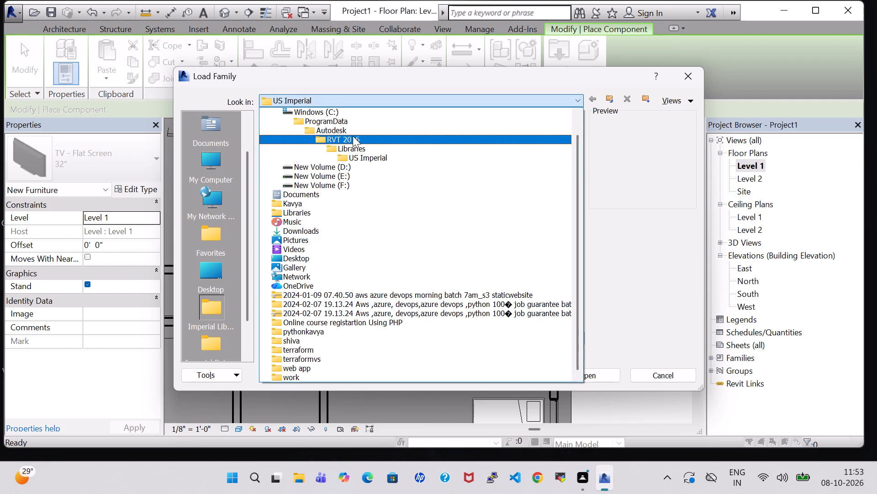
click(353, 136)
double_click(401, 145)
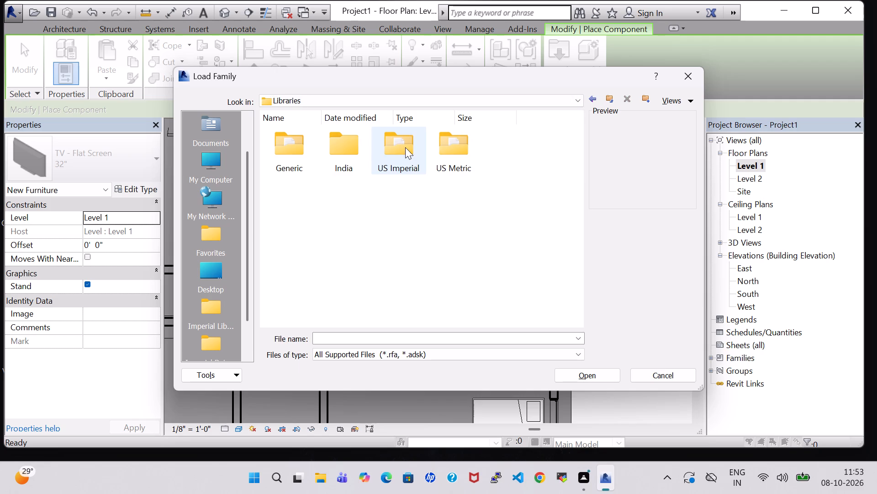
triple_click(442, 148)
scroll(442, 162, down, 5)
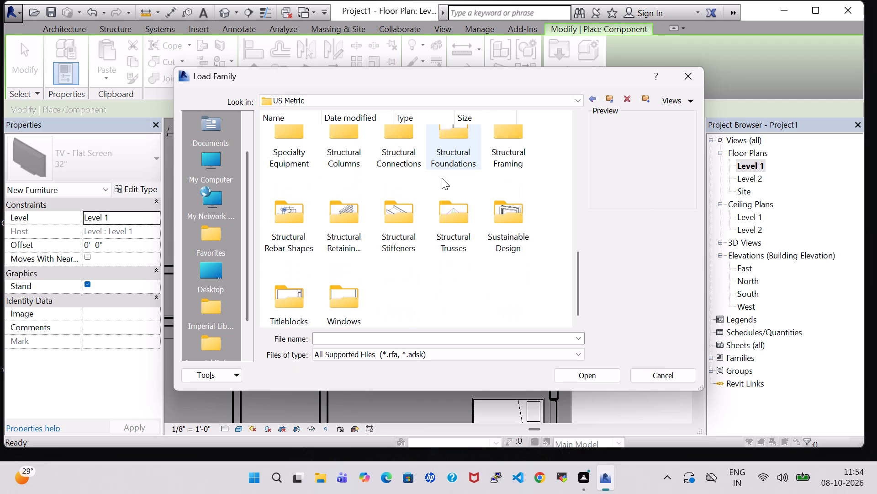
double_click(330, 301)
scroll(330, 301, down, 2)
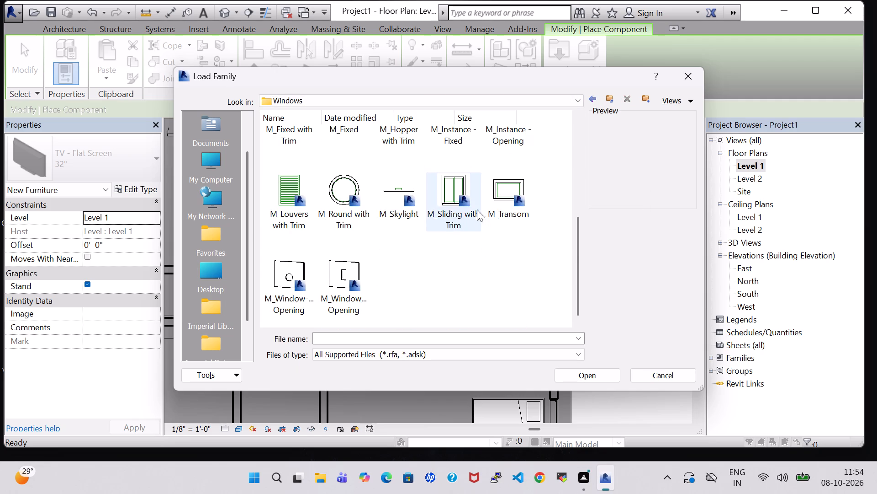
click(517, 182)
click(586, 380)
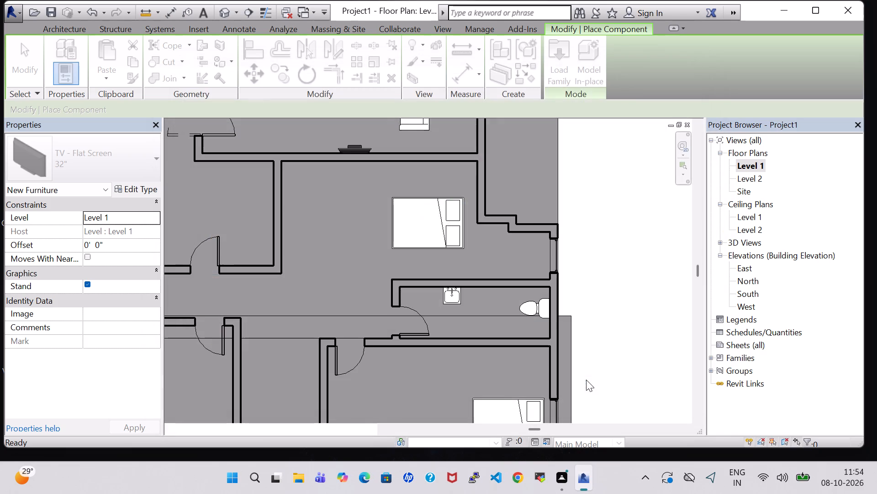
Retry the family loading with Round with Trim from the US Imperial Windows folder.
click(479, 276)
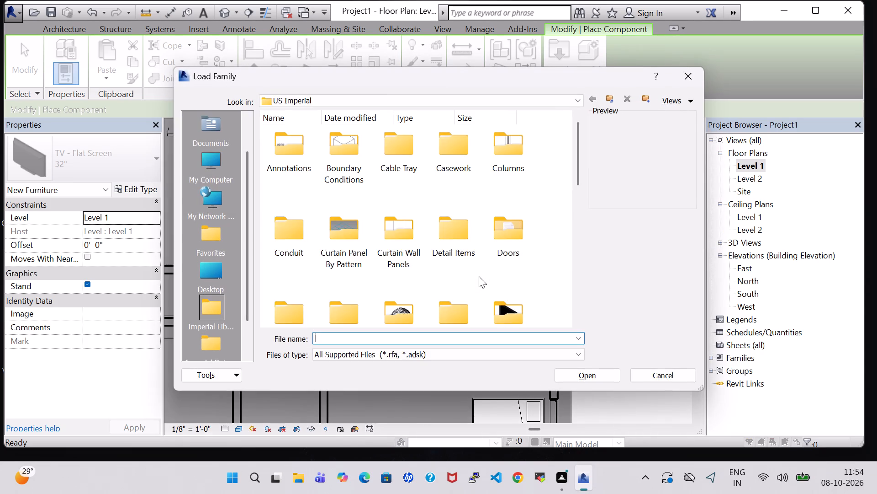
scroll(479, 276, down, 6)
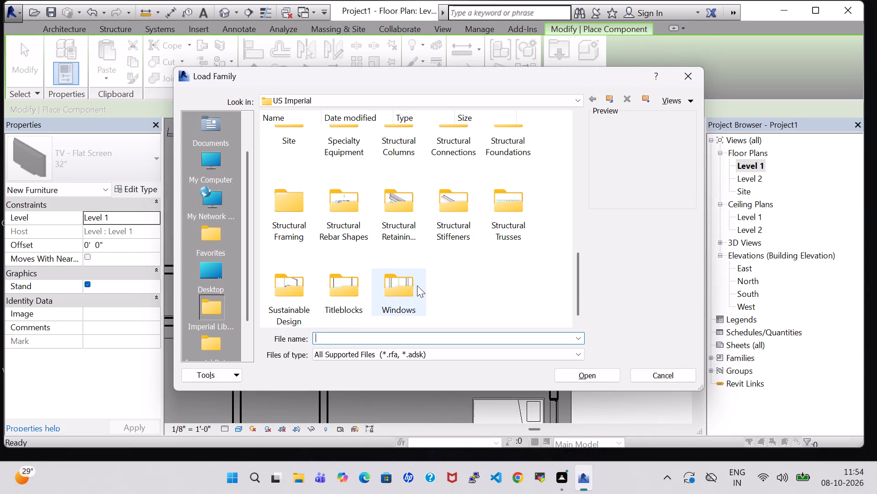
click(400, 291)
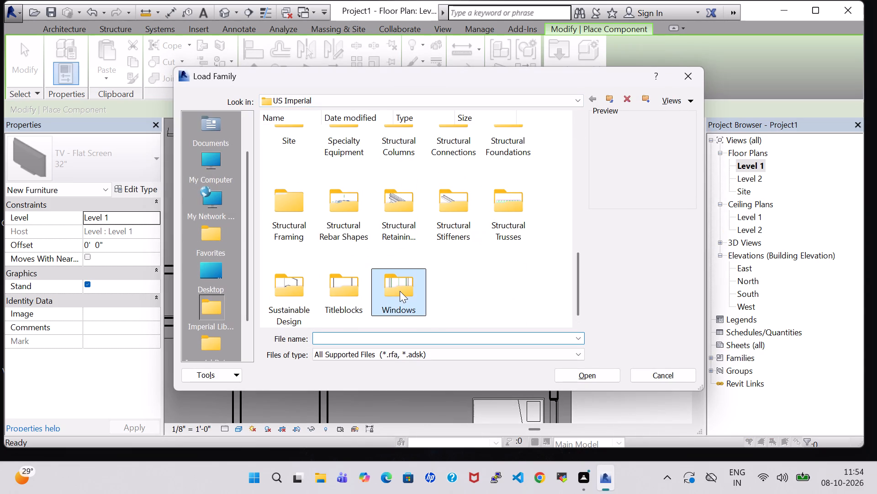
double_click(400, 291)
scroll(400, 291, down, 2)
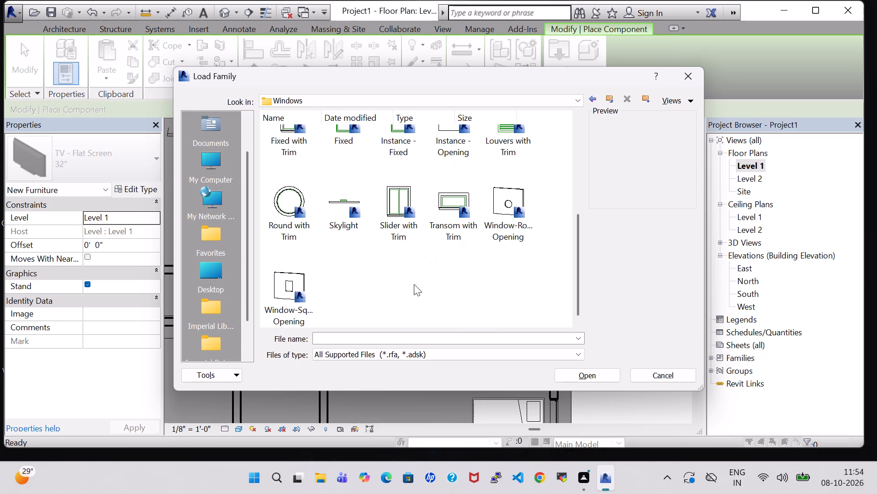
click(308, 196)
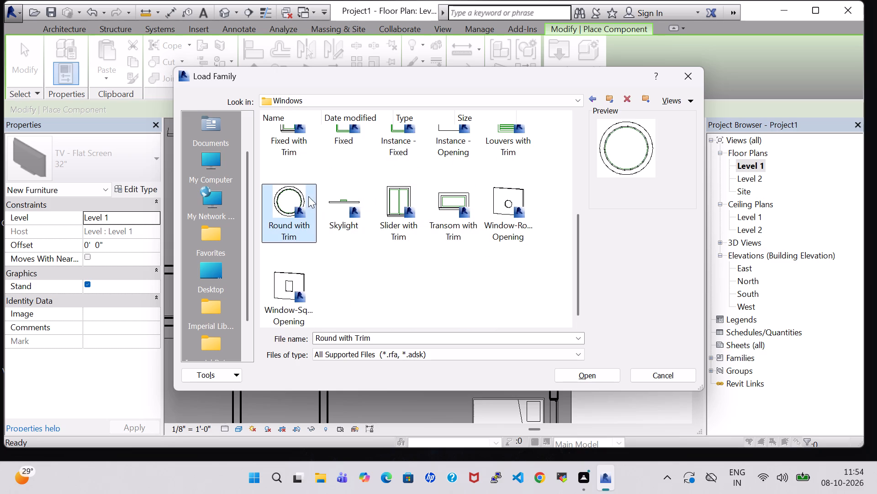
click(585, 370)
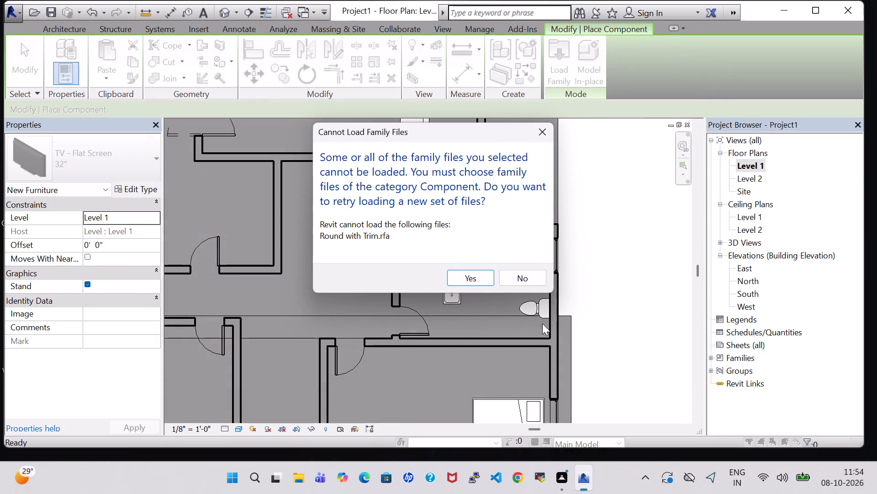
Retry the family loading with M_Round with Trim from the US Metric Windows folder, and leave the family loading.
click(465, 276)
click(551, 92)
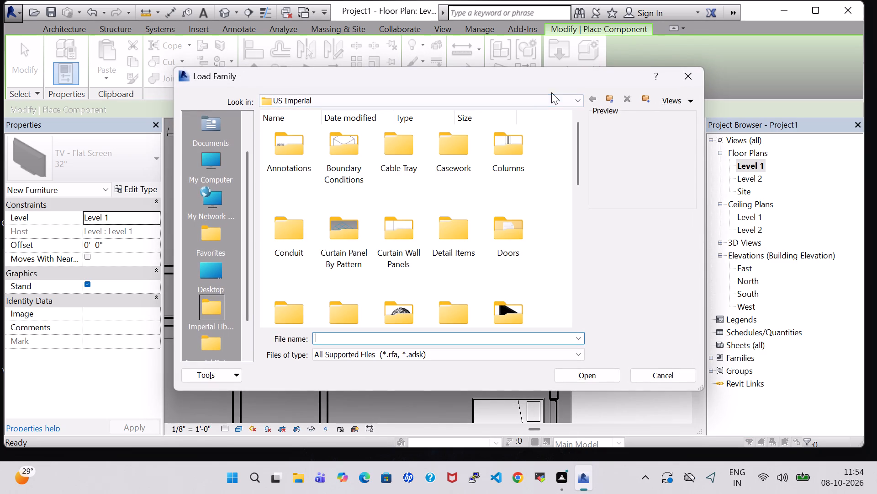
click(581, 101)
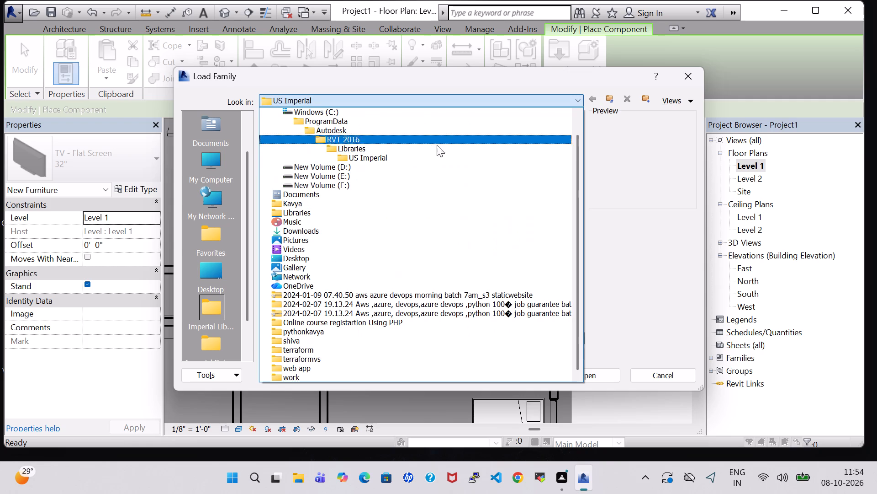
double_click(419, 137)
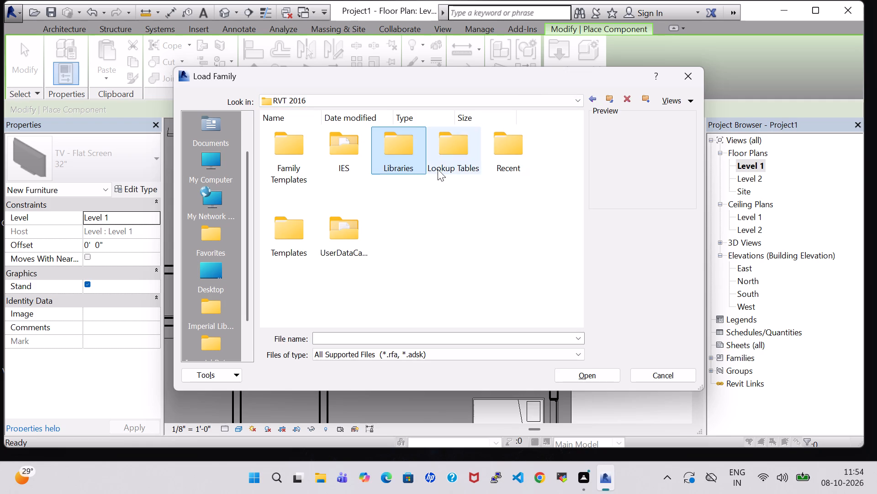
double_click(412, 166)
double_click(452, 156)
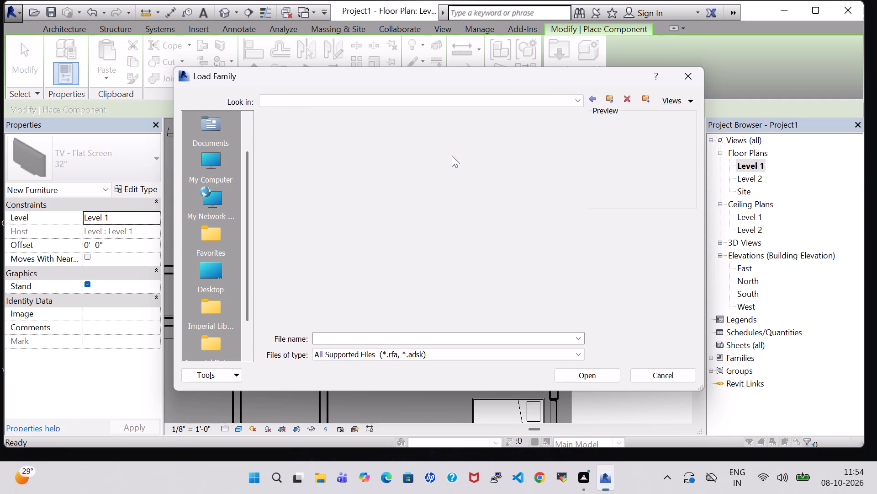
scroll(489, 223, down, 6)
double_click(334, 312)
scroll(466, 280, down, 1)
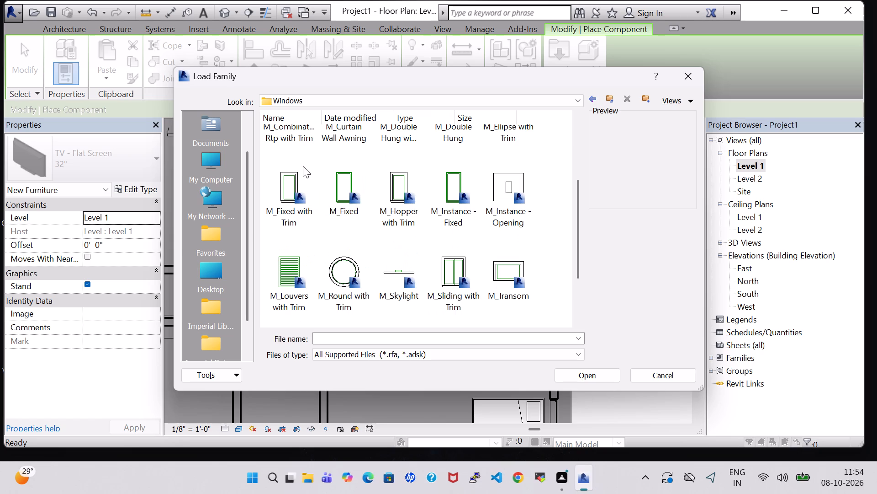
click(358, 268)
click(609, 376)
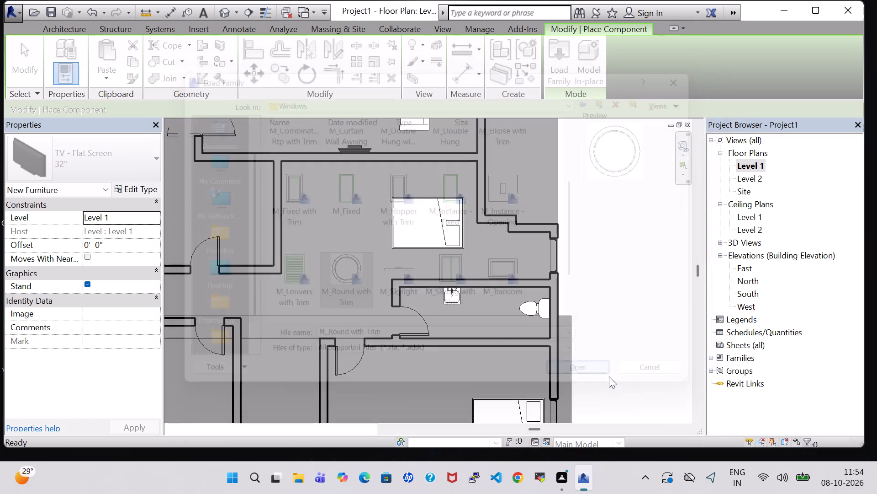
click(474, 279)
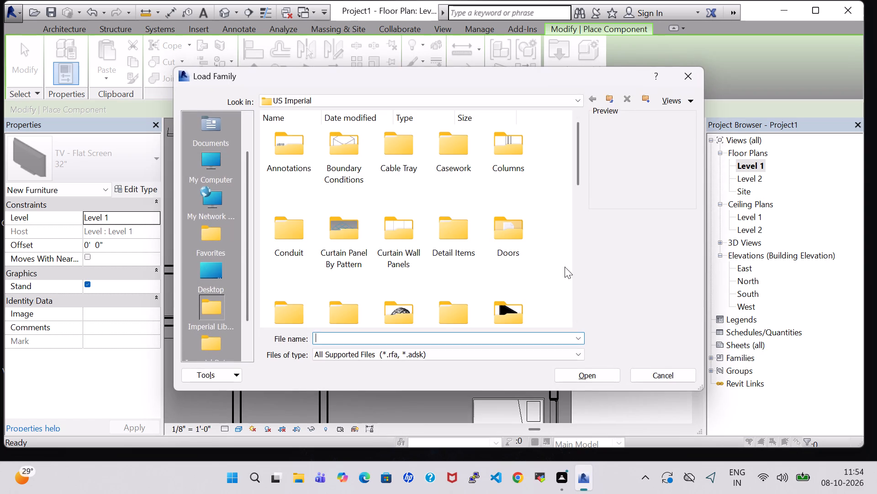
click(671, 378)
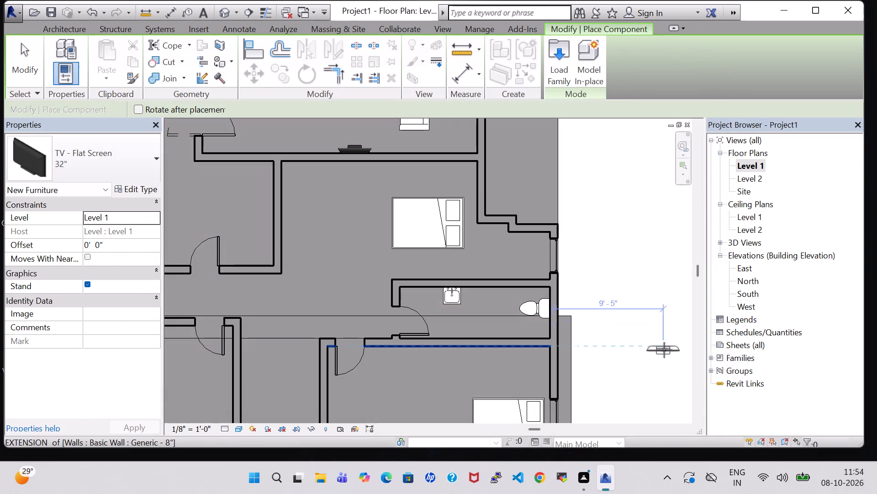
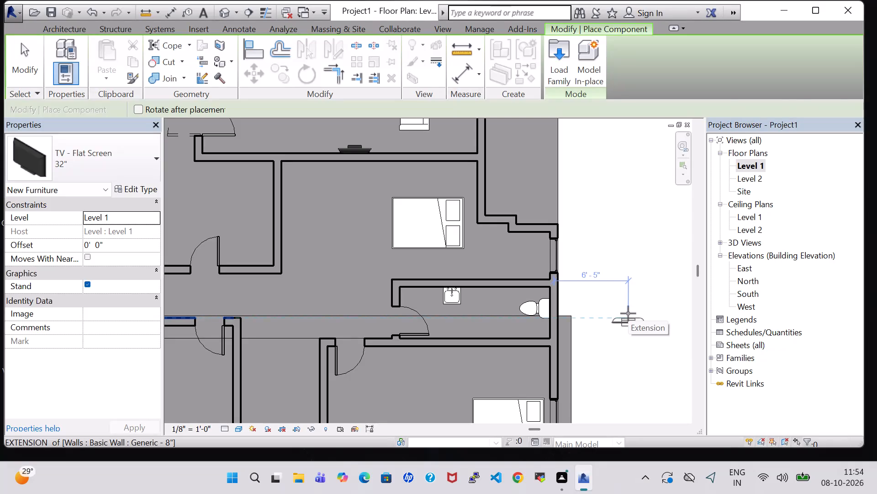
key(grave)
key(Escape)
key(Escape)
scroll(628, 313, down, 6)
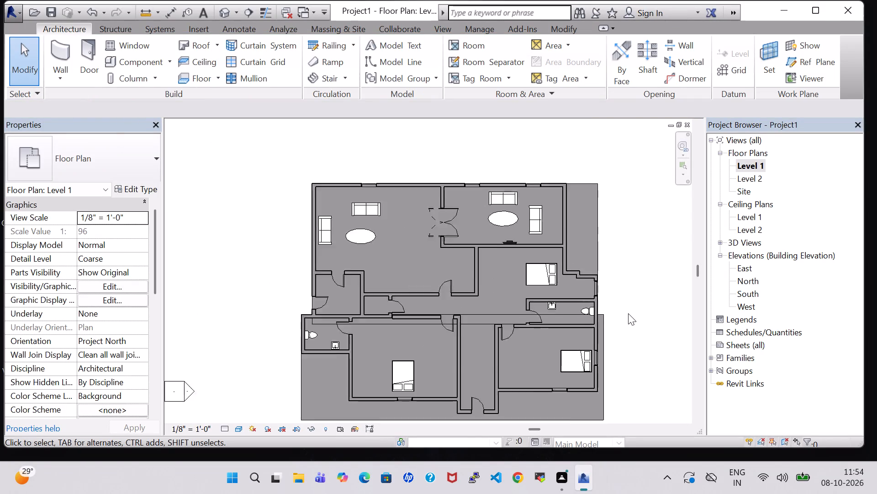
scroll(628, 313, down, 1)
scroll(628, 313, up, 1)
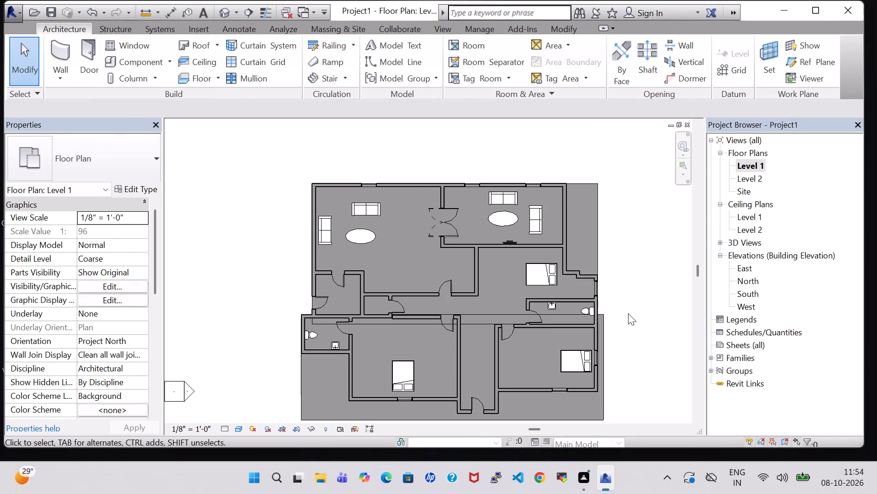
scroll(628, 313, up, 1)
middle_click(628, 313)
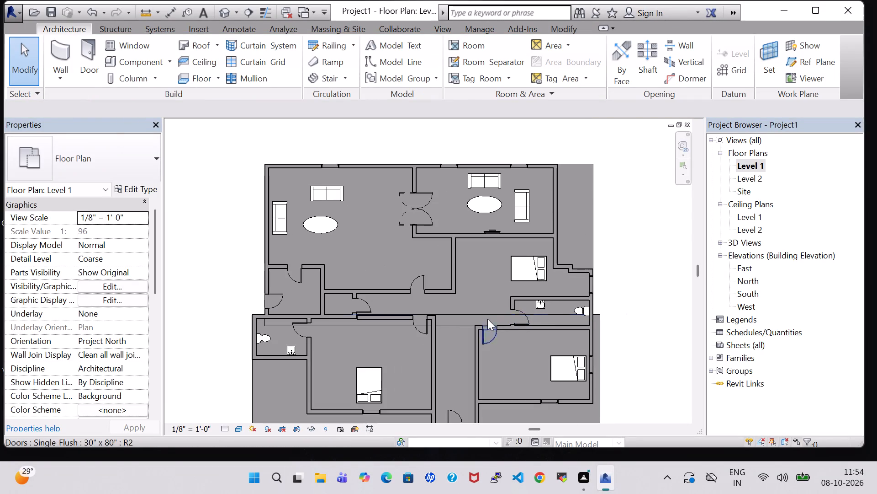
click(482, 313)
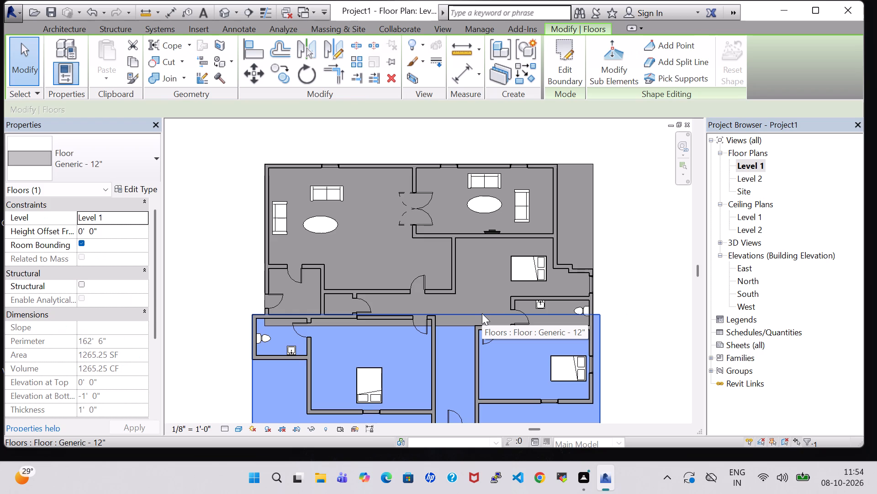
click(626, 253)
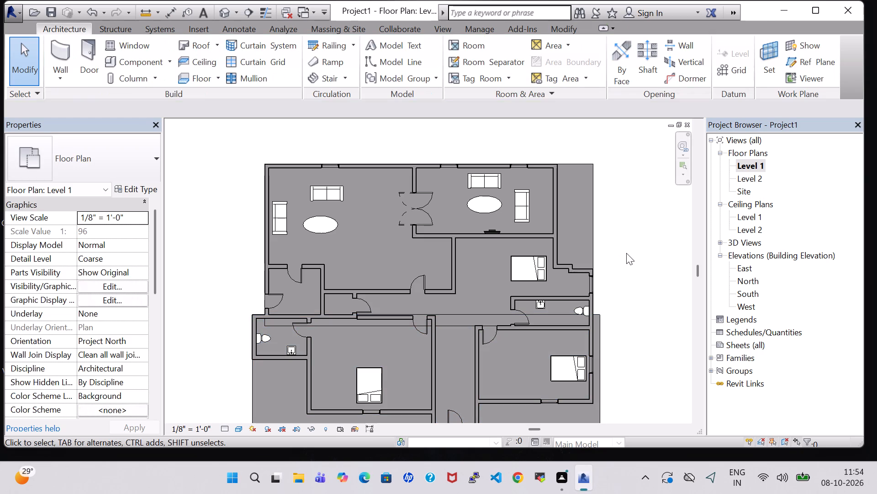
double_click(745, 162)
In the 3D view, pick the Cherry material for the structure layer of the Generic - 8" wall type.
click(224, 9)
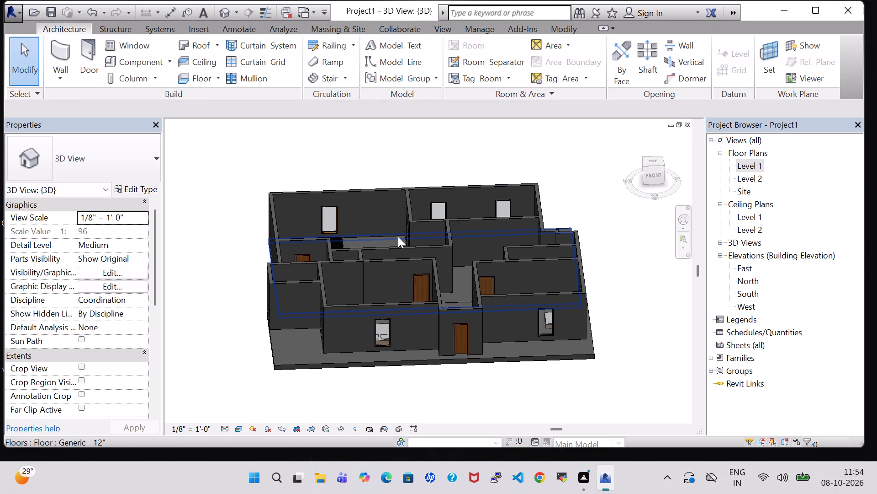
click(305, 197)
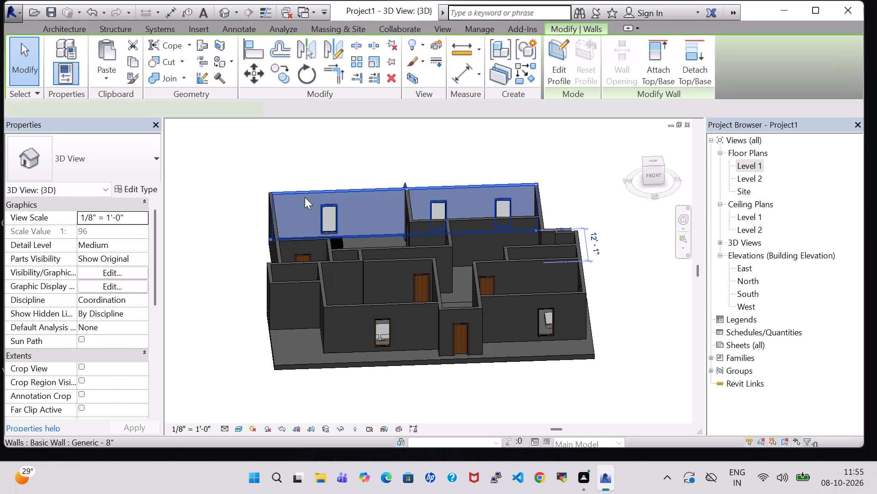
click(139, 192)
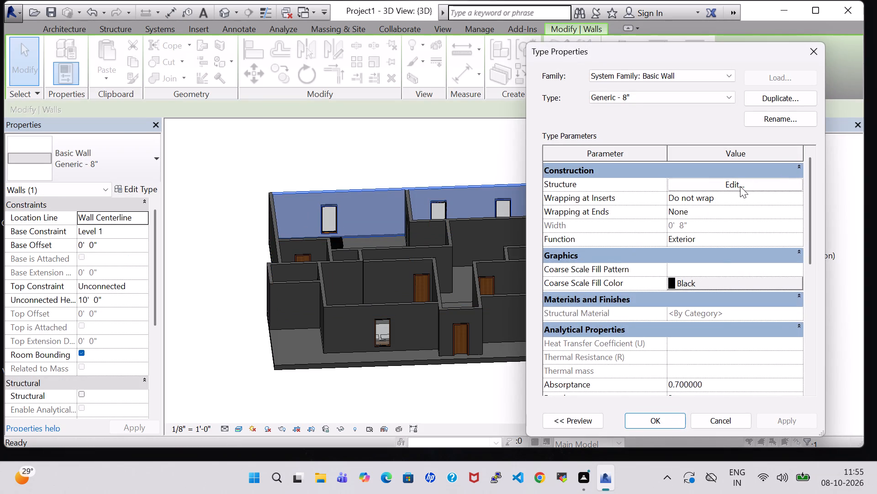
click(740, 186)
click(724, 211)
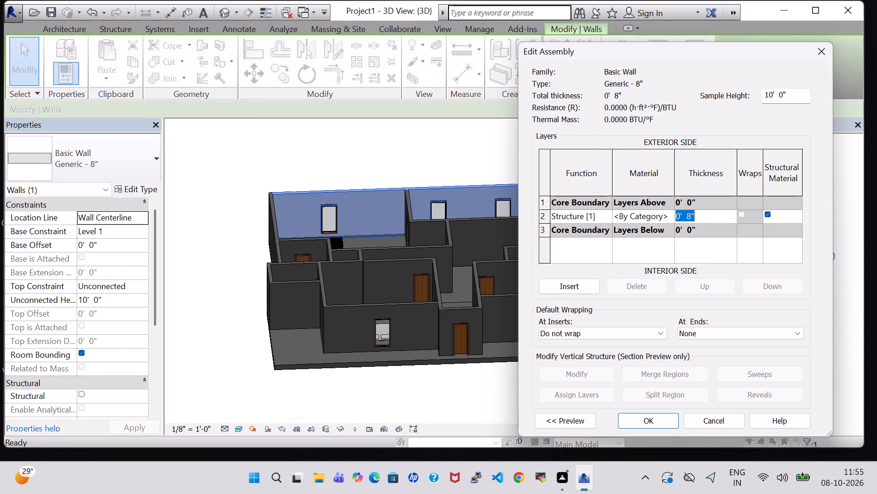
click(725, 218)
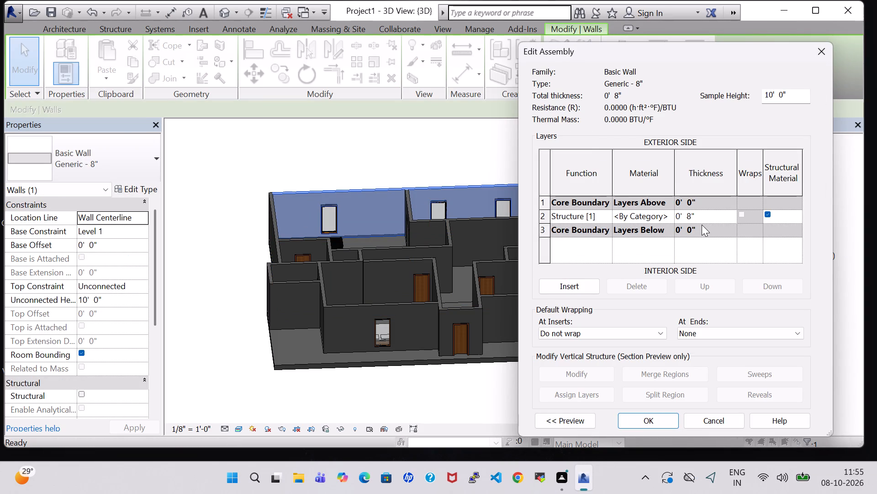
click(664, 216)
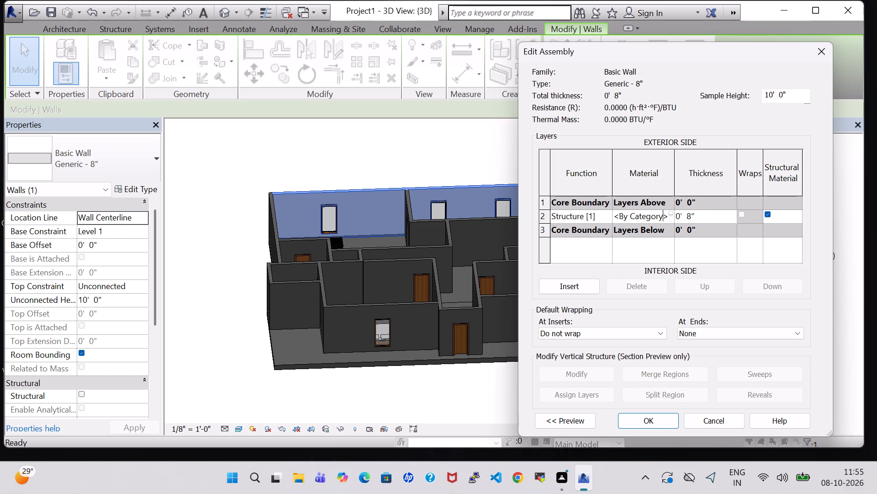
click(671, 213)
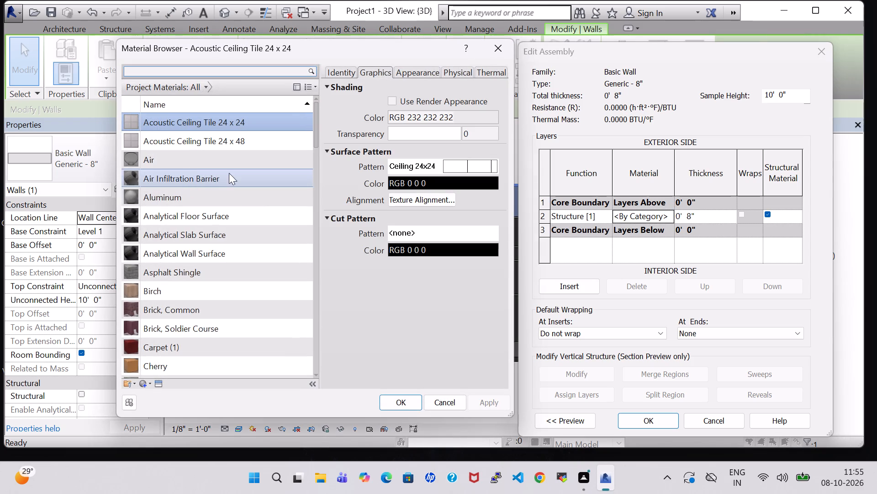
click(177, 369)
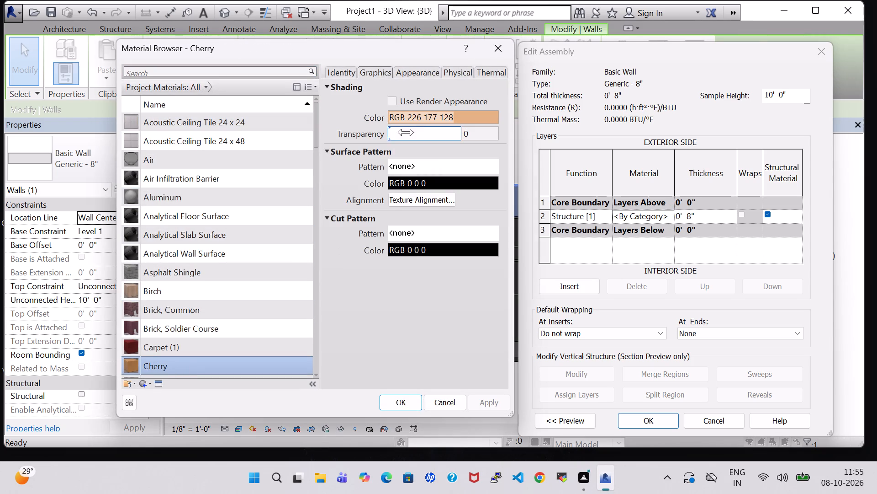
Set the Cherry material's shading color to RGB 0 255 255 and apply the material to the wall type.
click(428, 113)
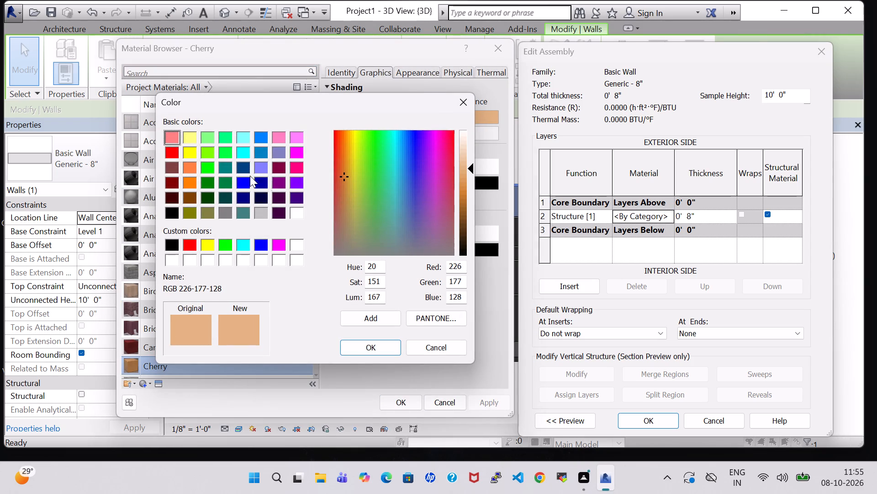
click(243, 150)
click(356, 350)
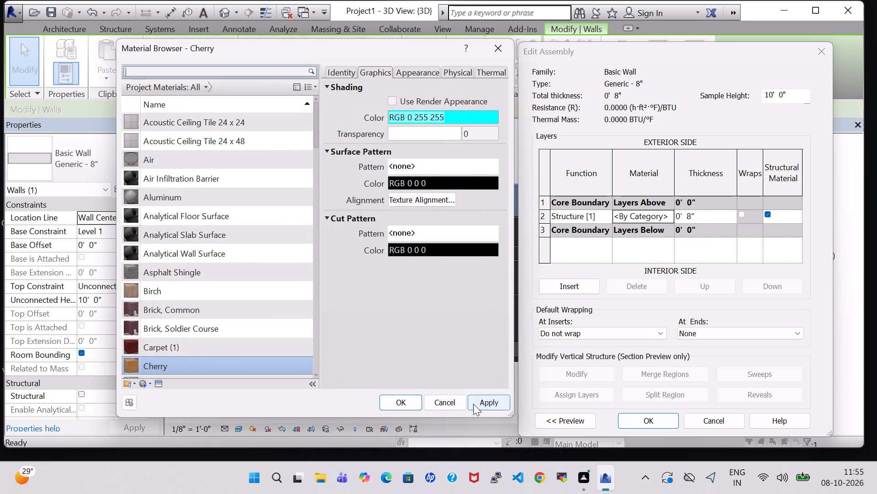
click(475, 404)
click(397, 409)
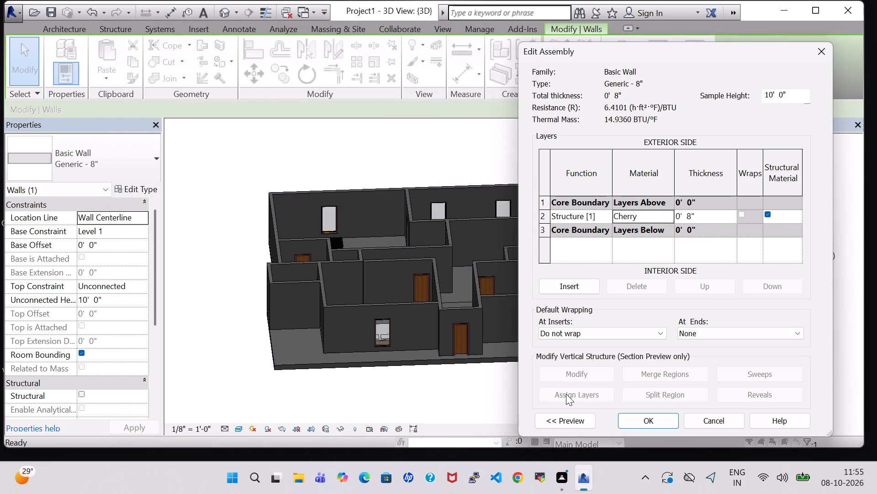
click(668, 414)
click(668, 414)
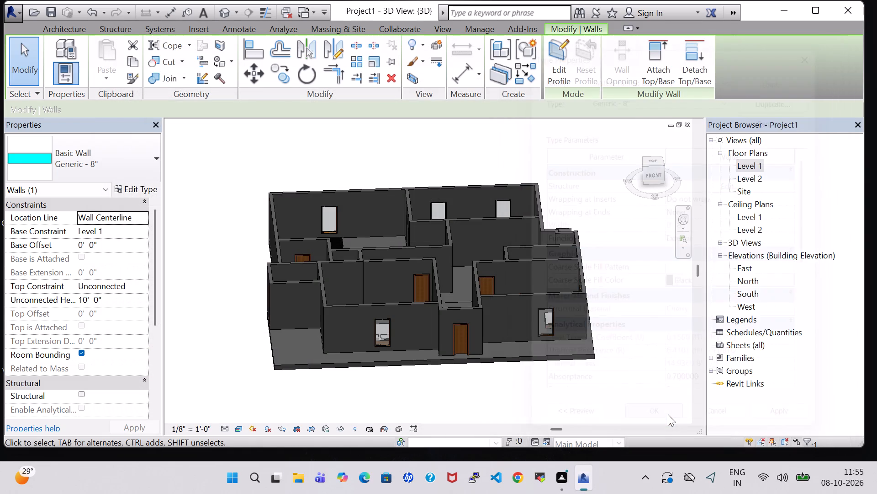
click(639, 345)
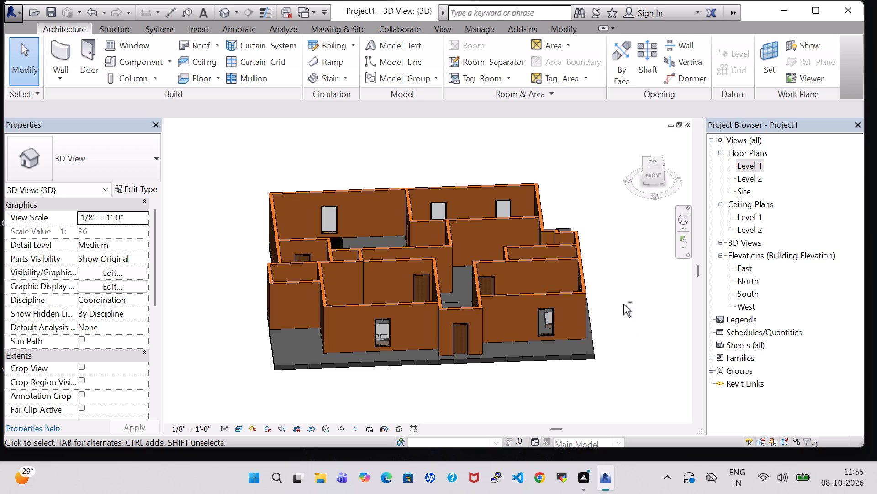
Create a rectangular Generic - 12" floor on Level 1 around the whole building, about 61'-6" by 51'-4".
shift+middle_drag(623, 304, 563, 301)
click(583, 186)
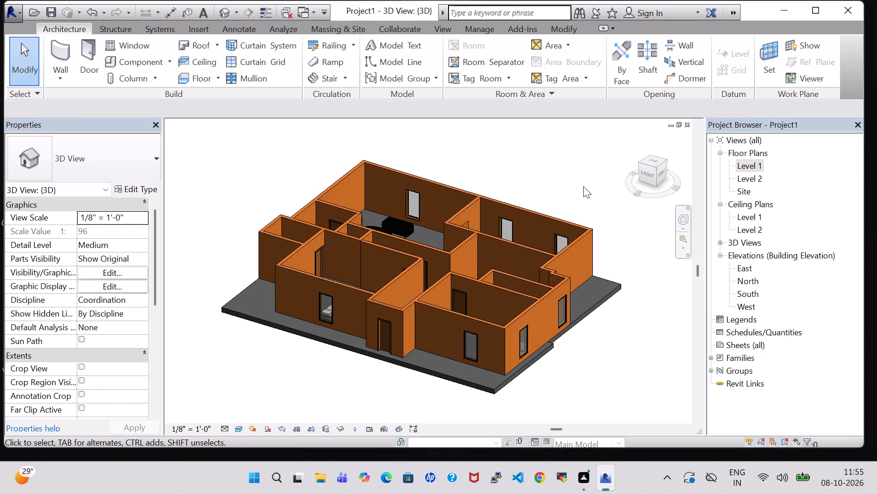
middle_drag(587, 353, 655, 376)
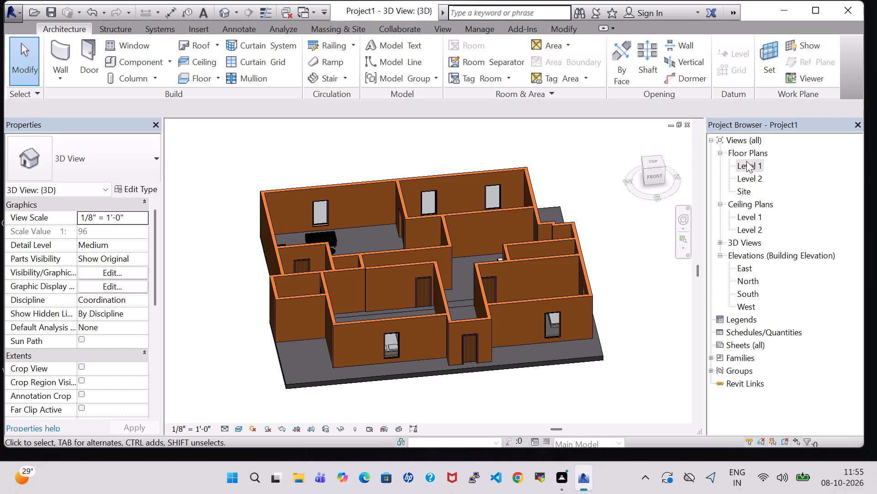
click(206, 75)
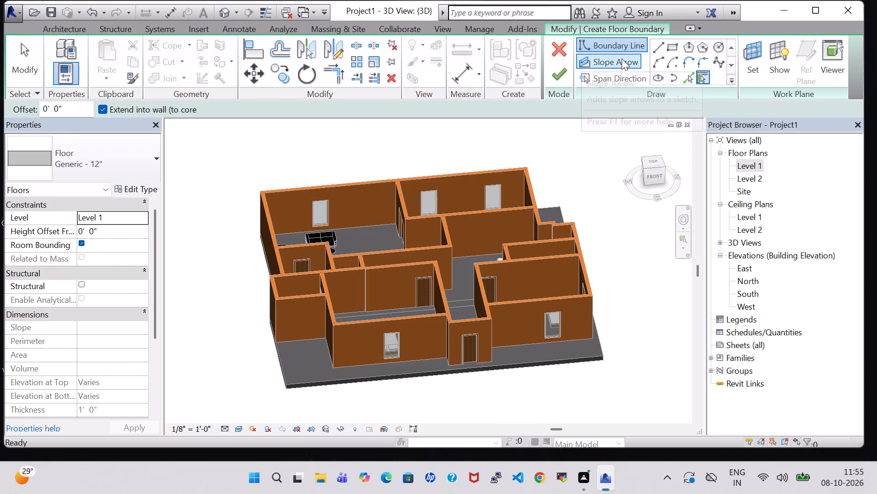
double_click(754, 166)
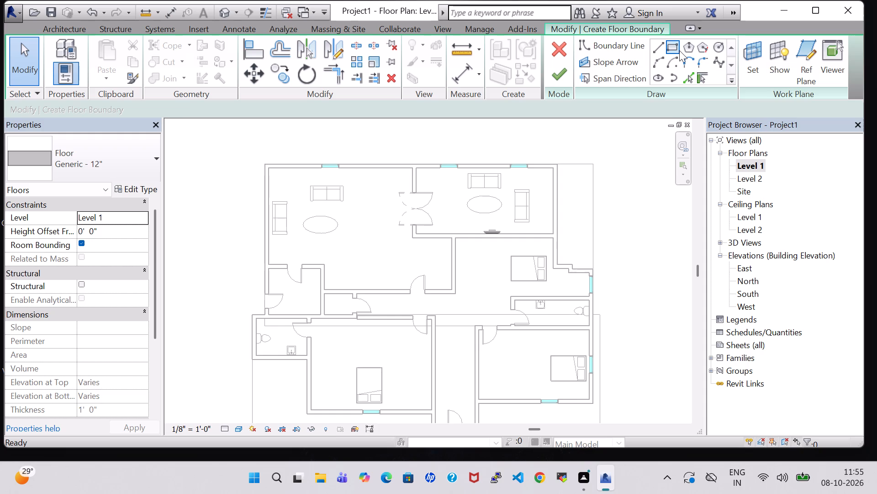
click(676, 48)
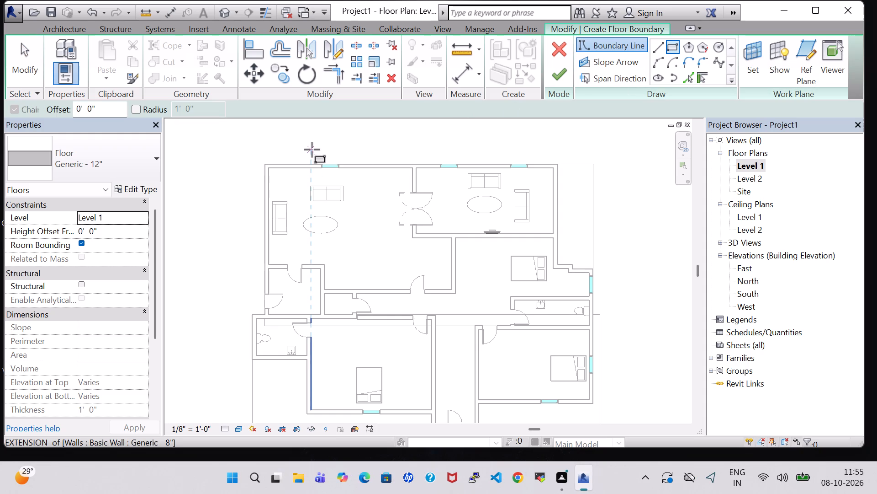
scroll(312, 150, down, 1)
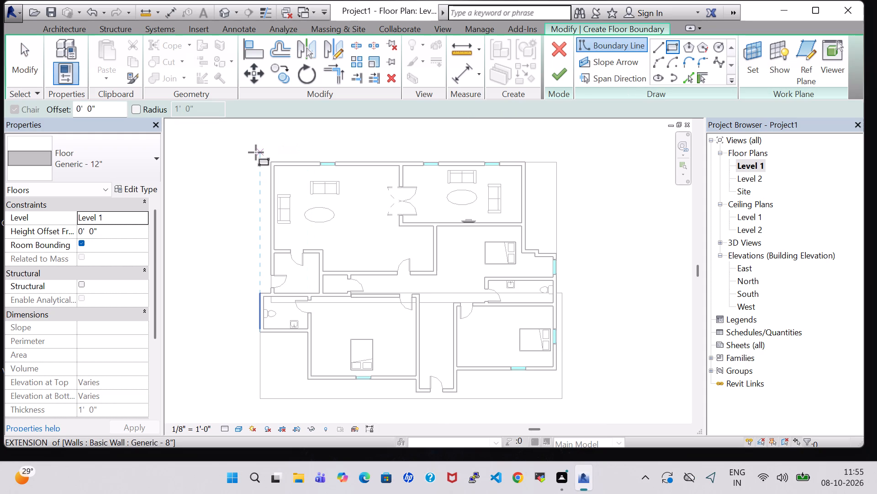
click(256, 152)
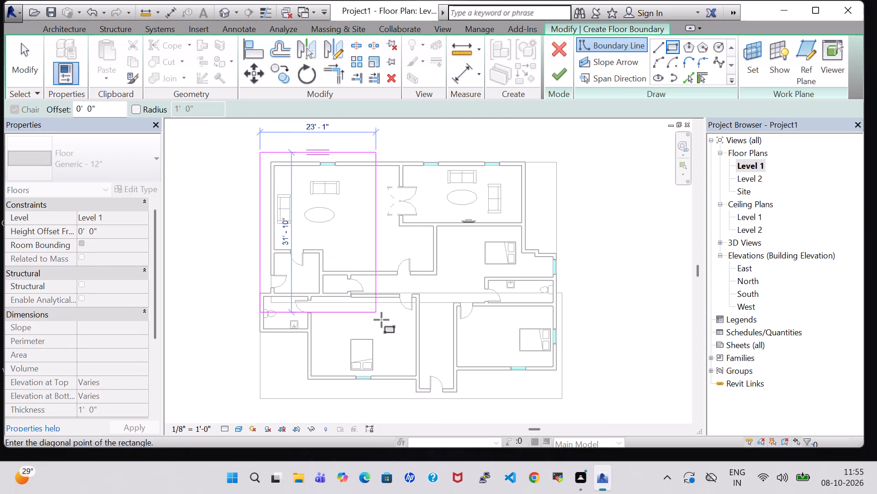
click(569, 410)
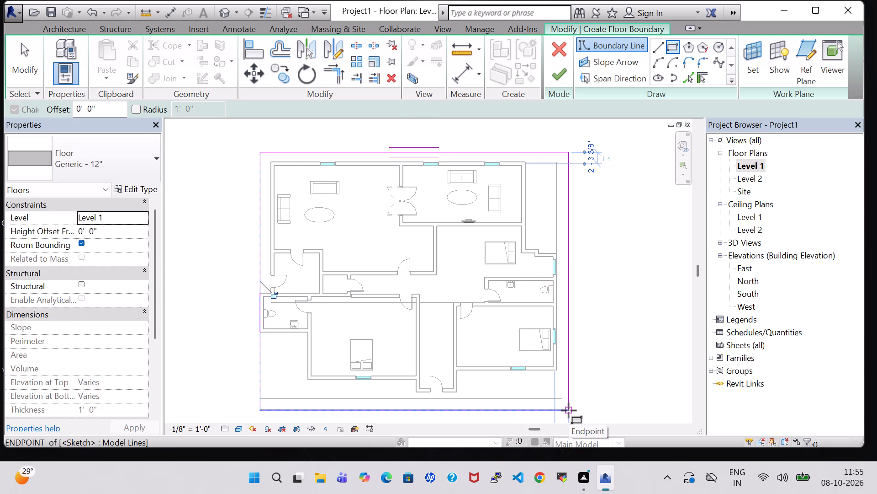
key(Escape)
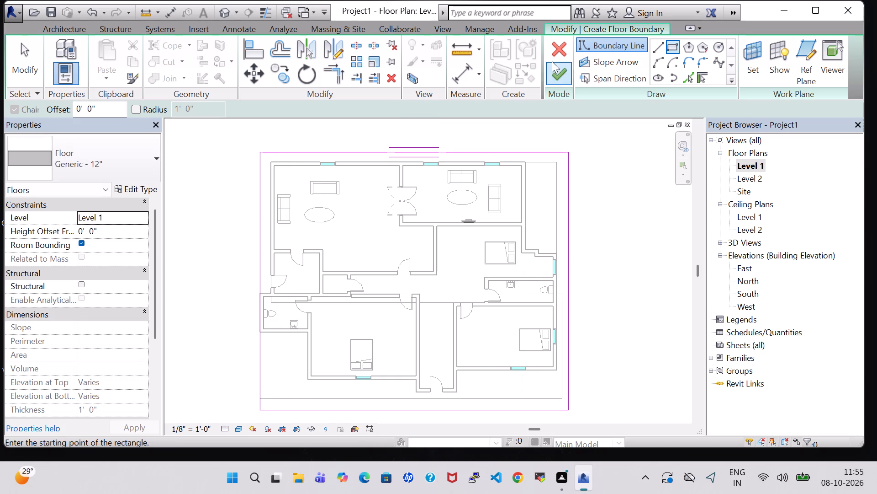
click(556, 65)
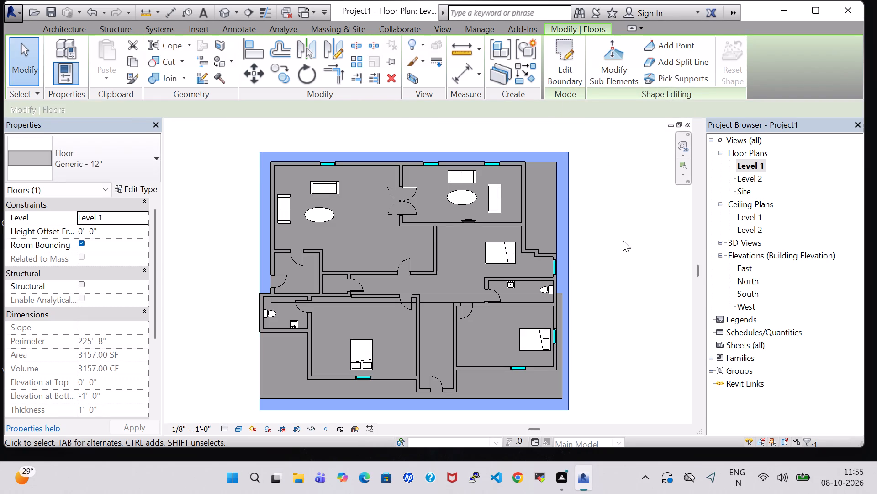
click(623, 240)
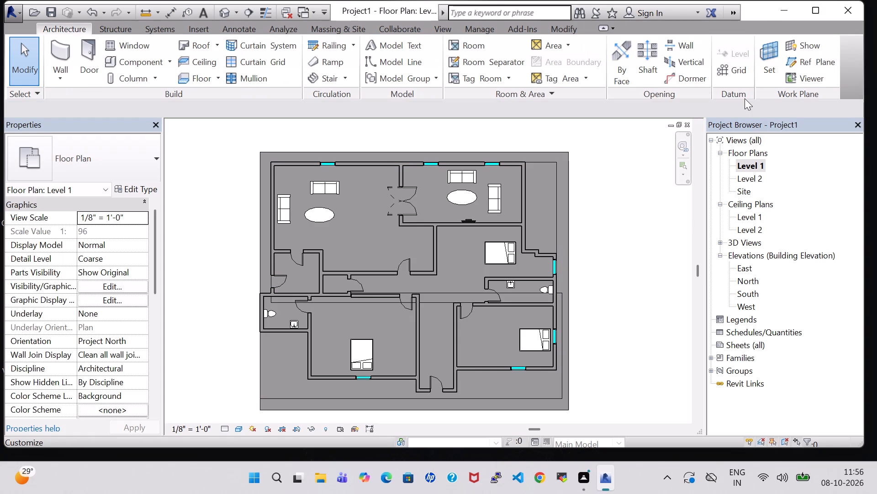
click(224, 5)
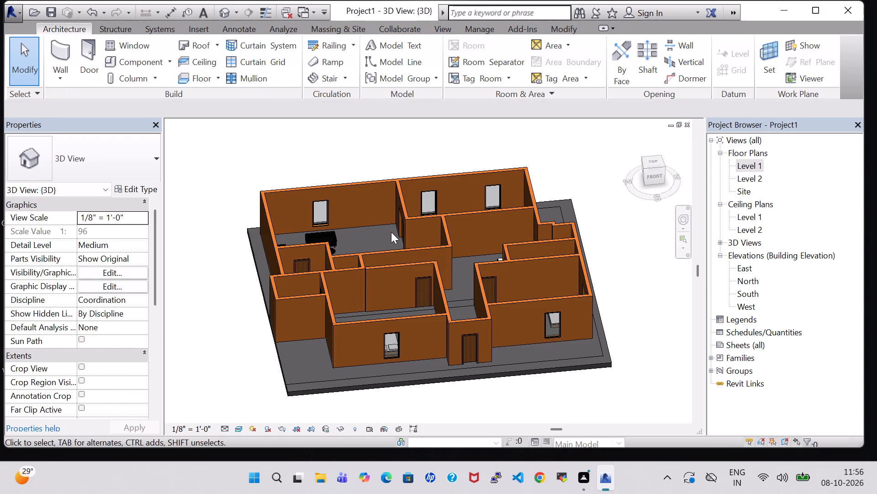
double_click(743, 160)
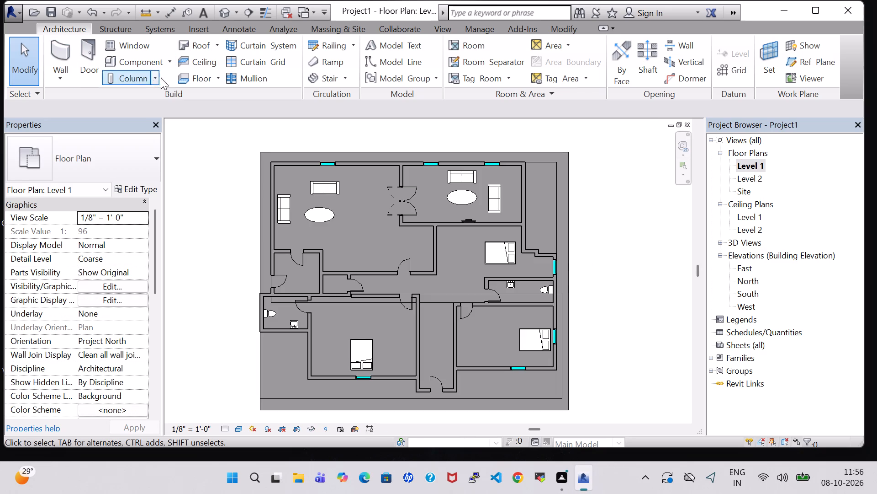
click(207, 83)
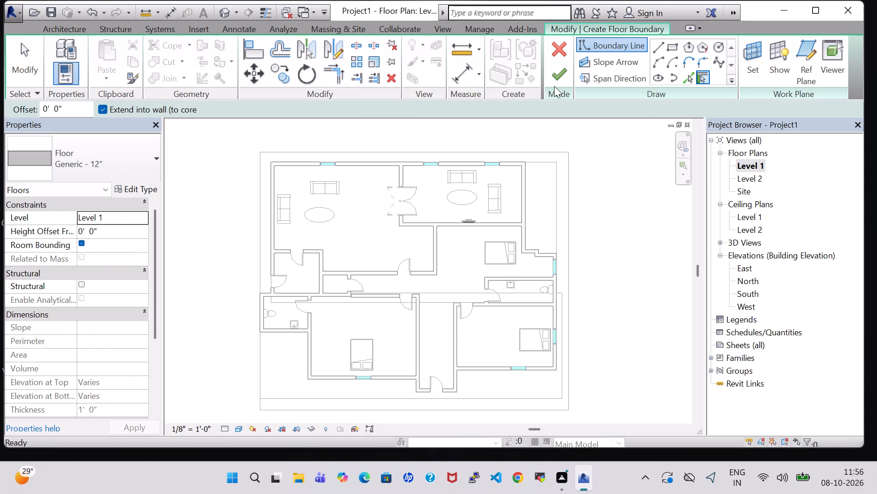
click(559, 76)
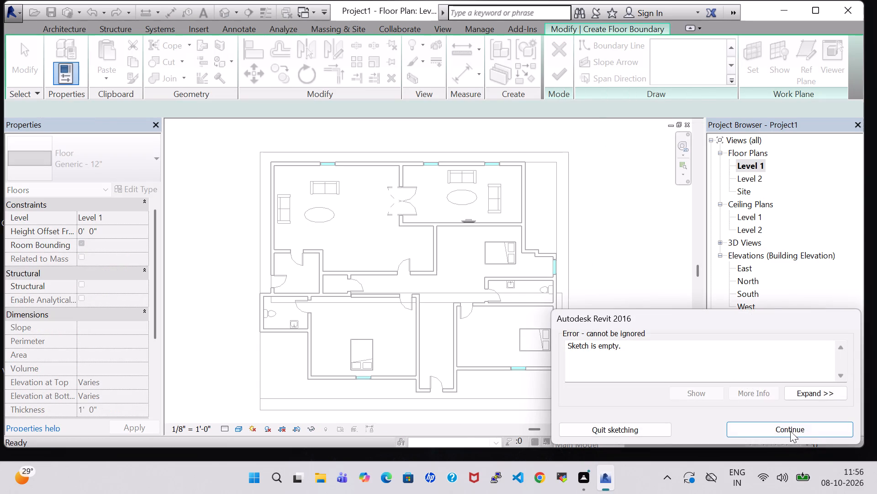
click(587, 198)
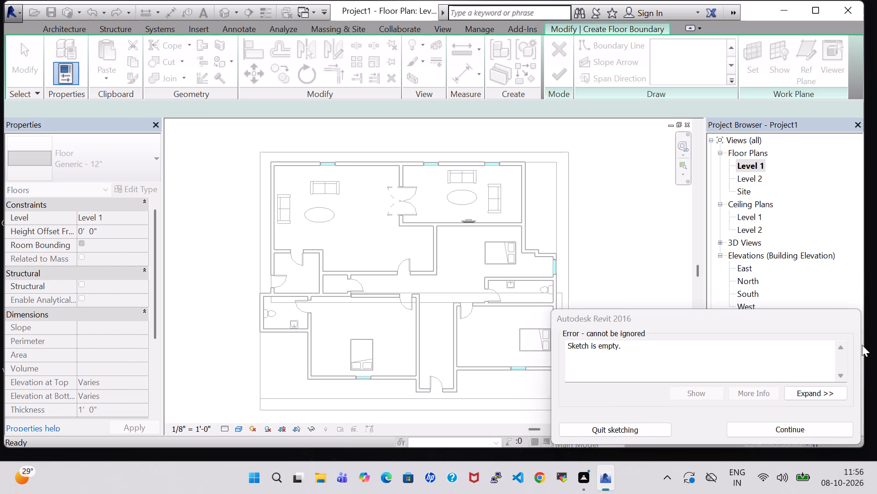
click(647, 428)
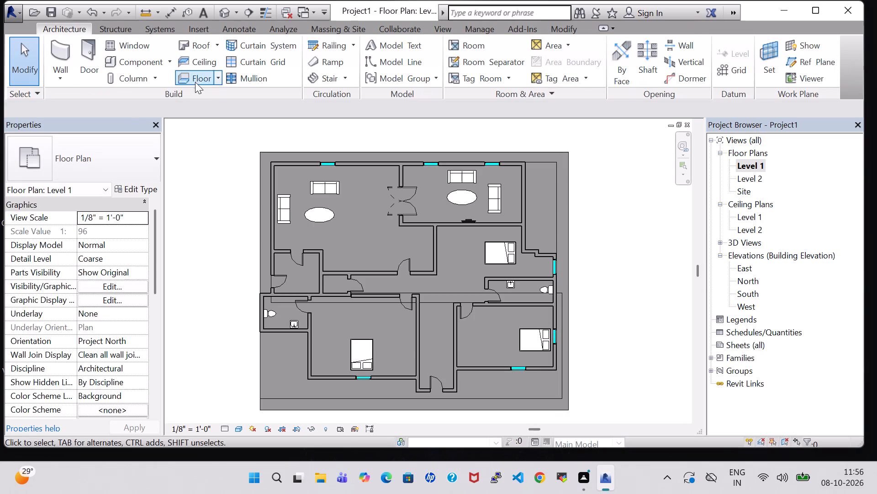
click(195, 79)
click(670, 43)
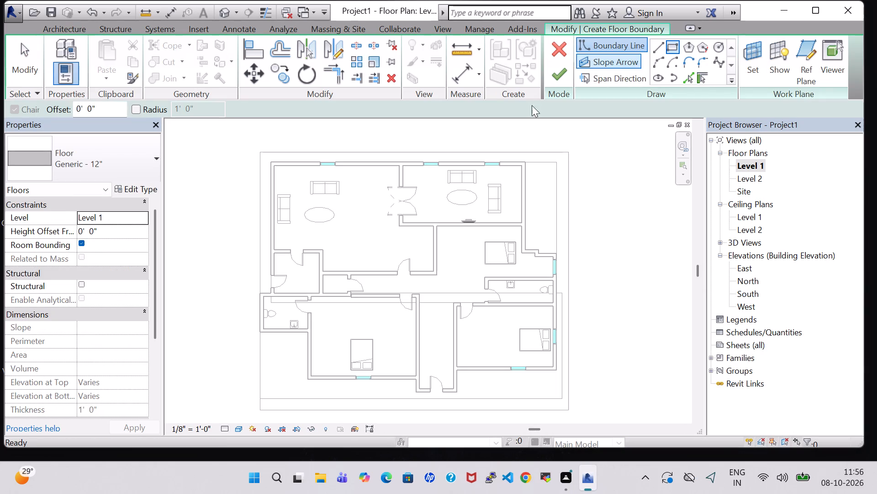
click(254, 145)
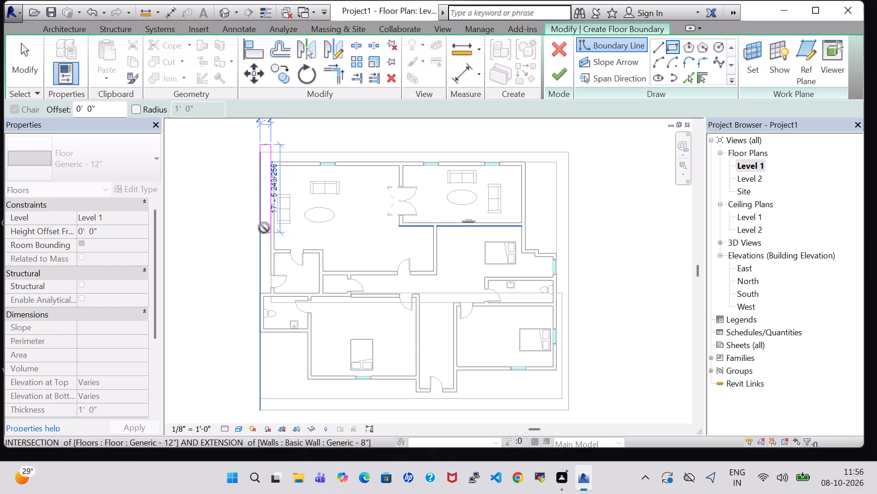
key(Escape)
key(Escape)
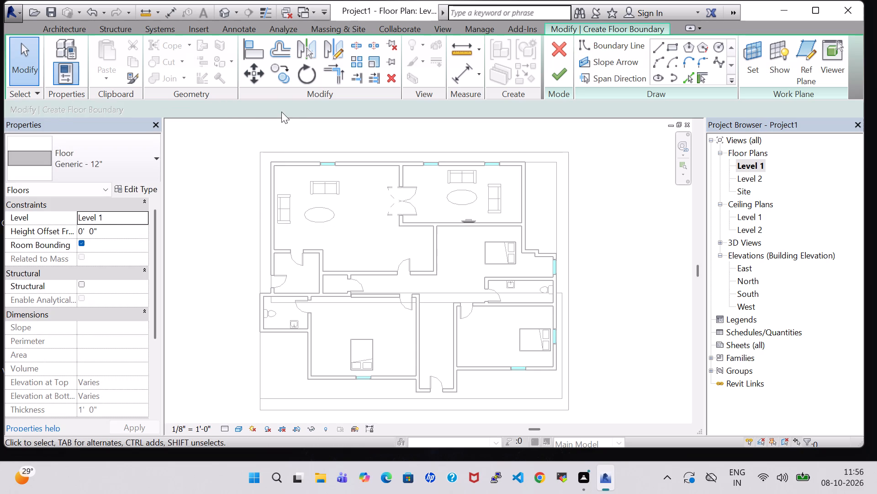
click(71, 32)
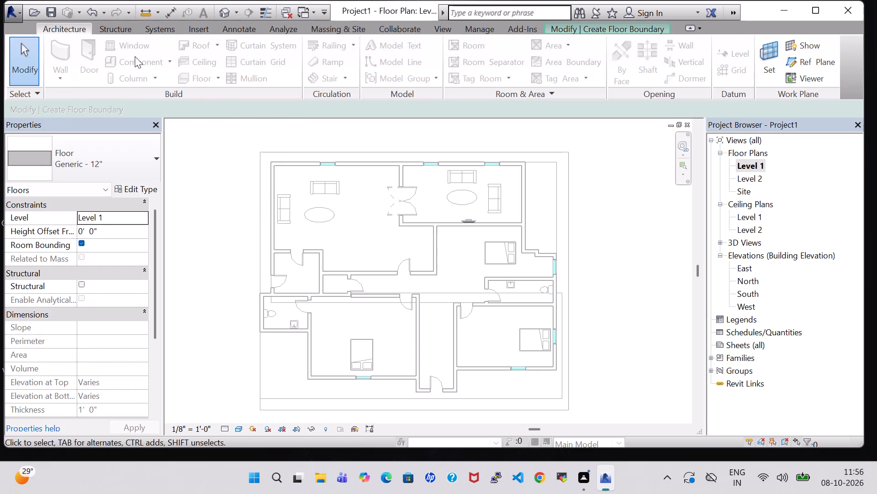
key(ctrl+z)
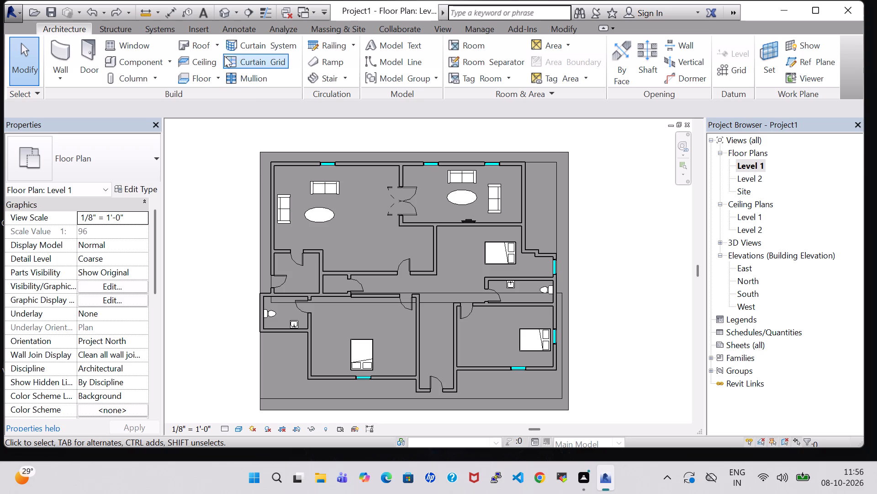
Start a footprint roof from the Level 1 plan and save the project as Project15 in the Desktop's work folder.
click(202, 41)
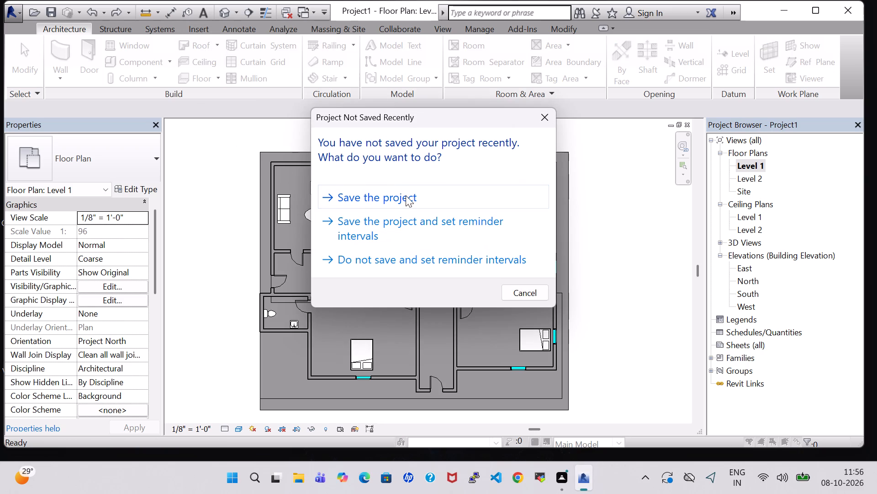
click(391, 190)
scroll(397, 235, down, 8)
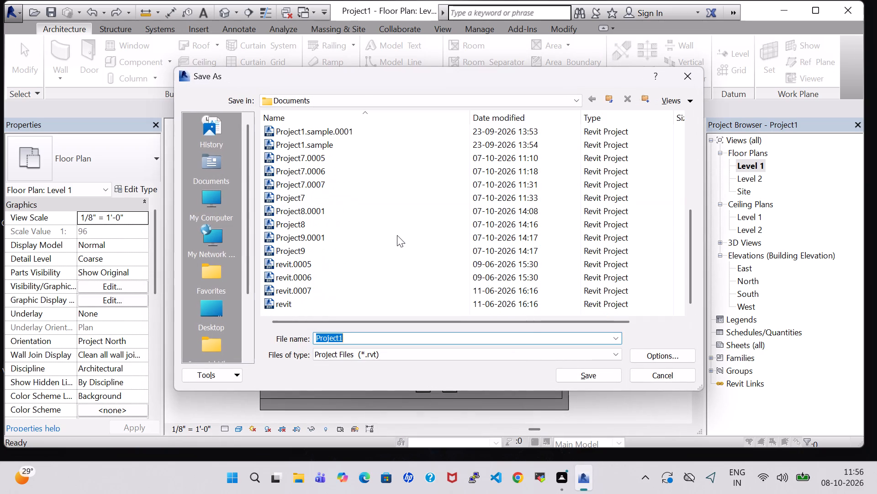
scroll(397, 235, down, 2)
click(204, 306)
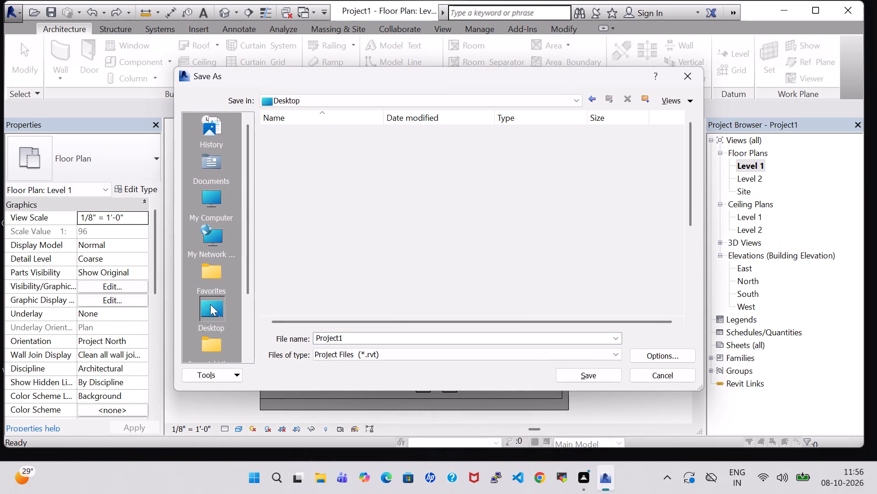
scroll(236, 293, down, 2)
scroll(357, 263, down, 4)
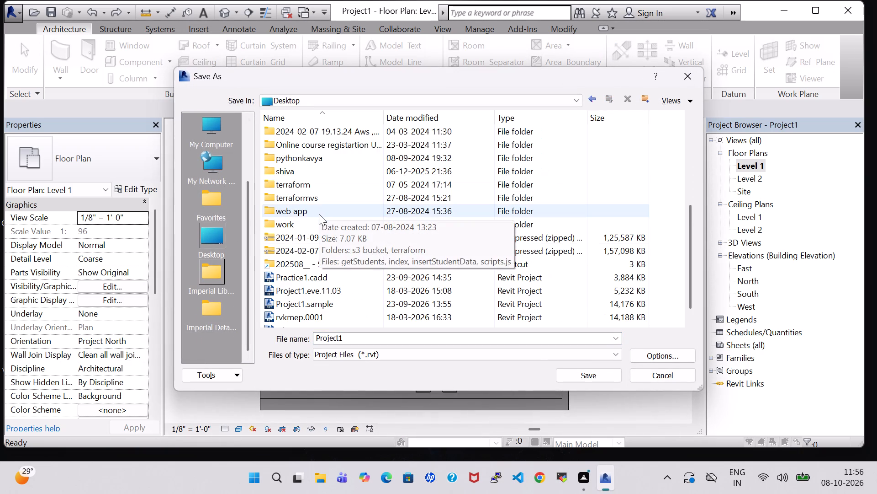
double_click(319, 223)
scroll(319, 223, down, 6)
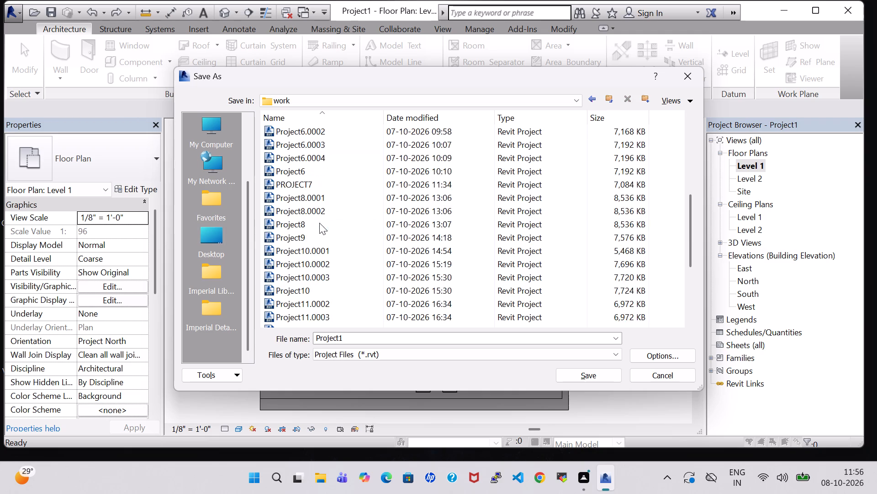
scroll(319, 223, down, 7)
click(355, 337)
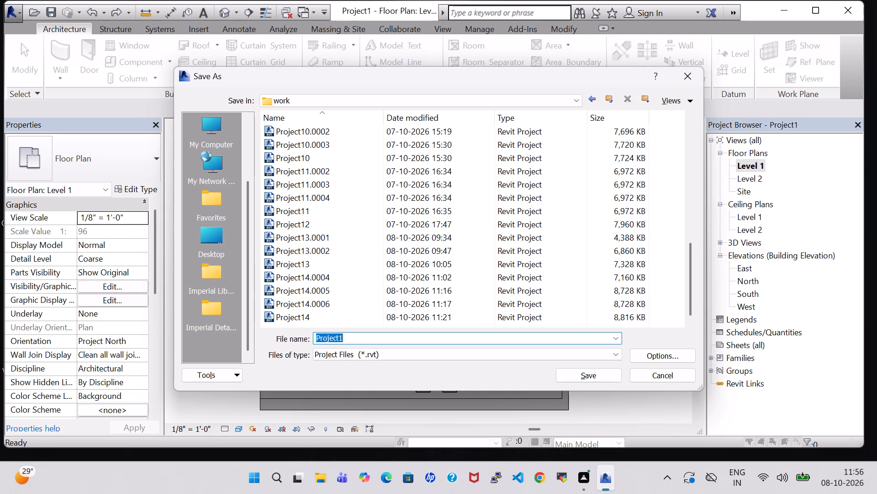
click(355, 337)
key(5)
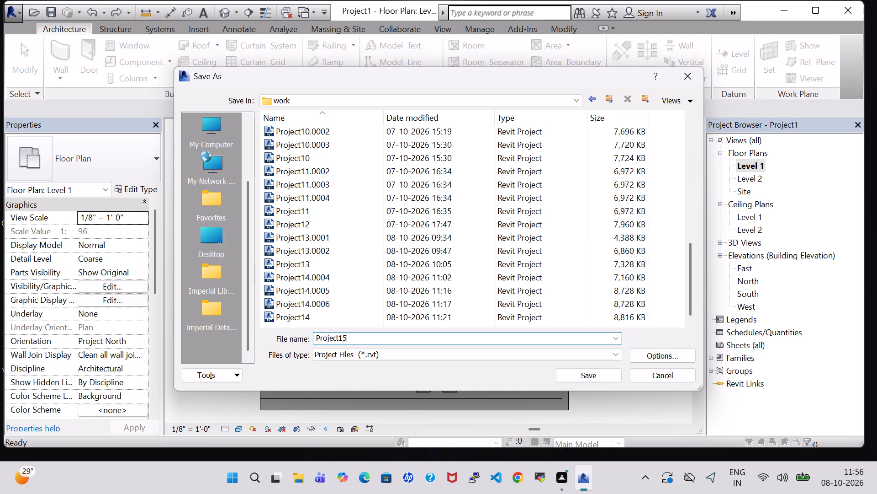
click(587, 373)
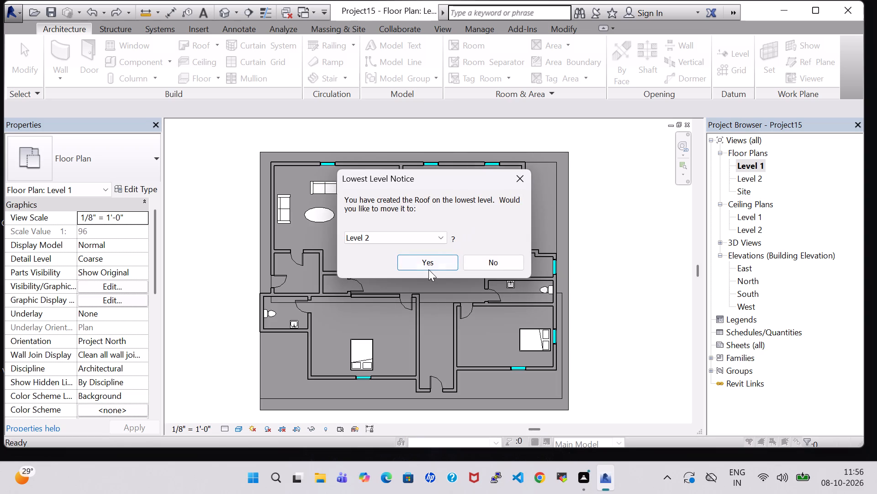
Move the Generic - 12" roof to Level 2 and sketch its rectangular footprint around the whole floor slab, about 65'-7" by 54'.
click(428, 269)
click(672, 45)
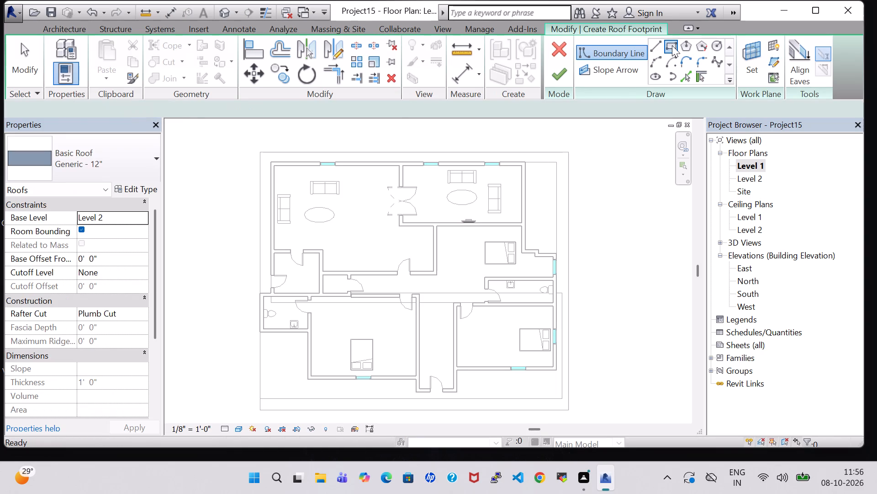
click(251, 143)
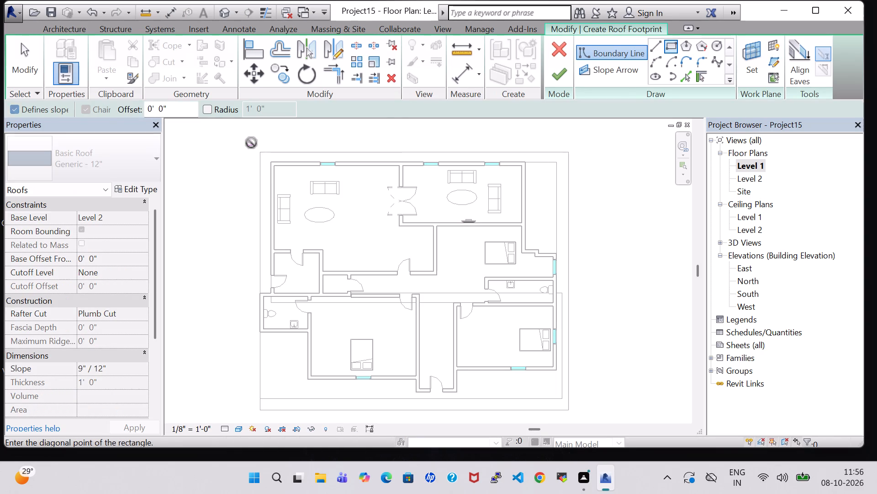
click(580, 415)
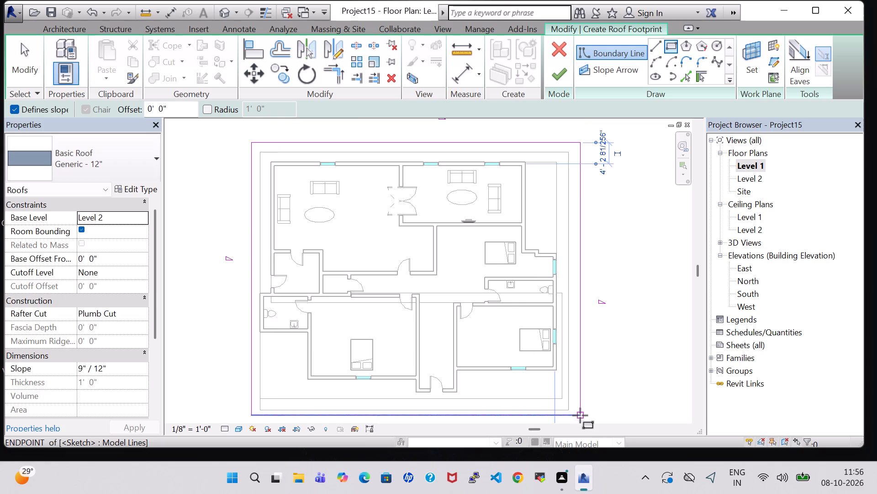
scroll(580, 415, down, 1)
middle_drag(580, 415, 573, 391)
scroll(580, 415, up, 1)
middle_click(573, 385)
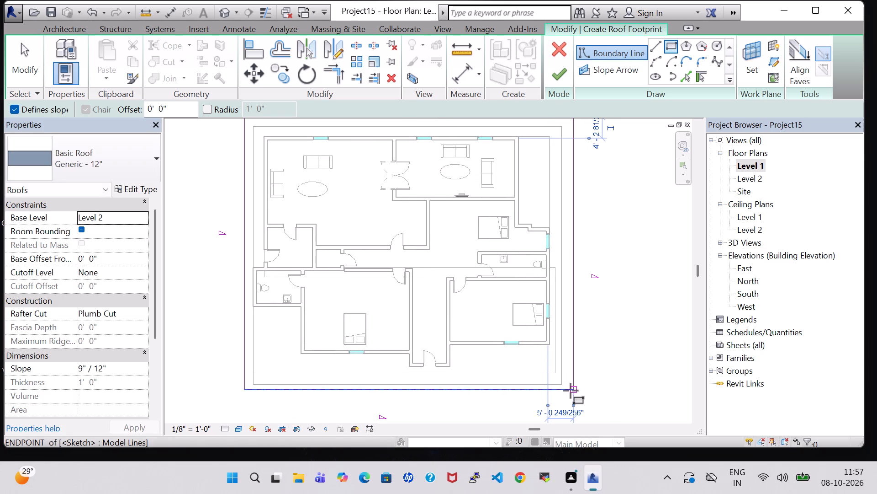
key(Escape)
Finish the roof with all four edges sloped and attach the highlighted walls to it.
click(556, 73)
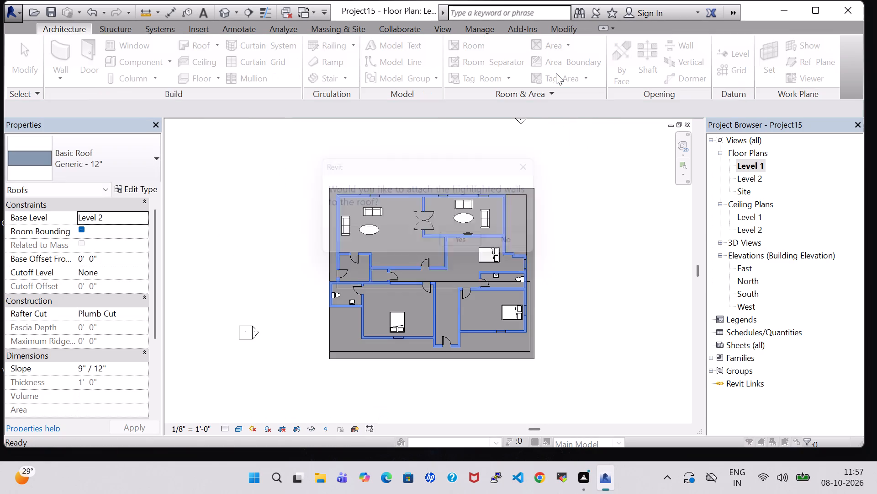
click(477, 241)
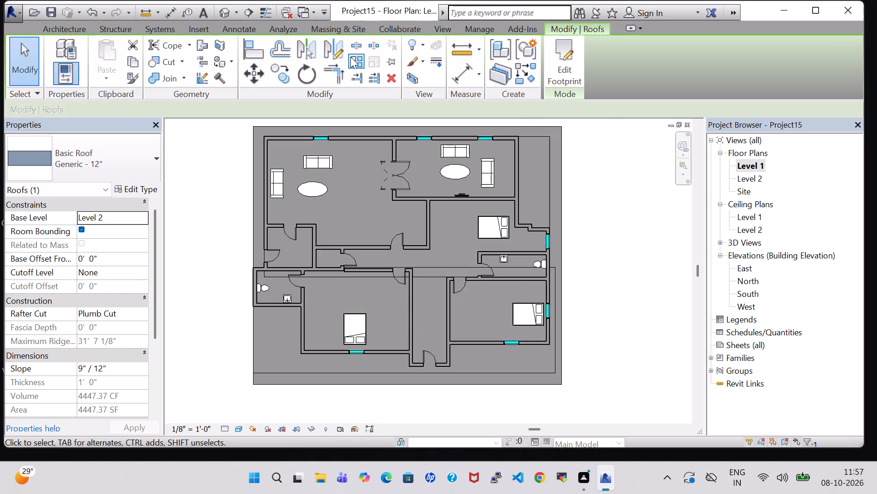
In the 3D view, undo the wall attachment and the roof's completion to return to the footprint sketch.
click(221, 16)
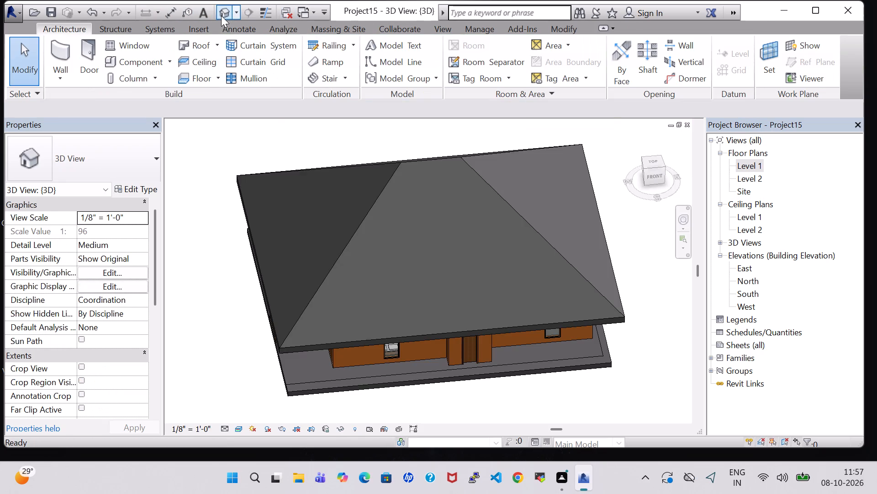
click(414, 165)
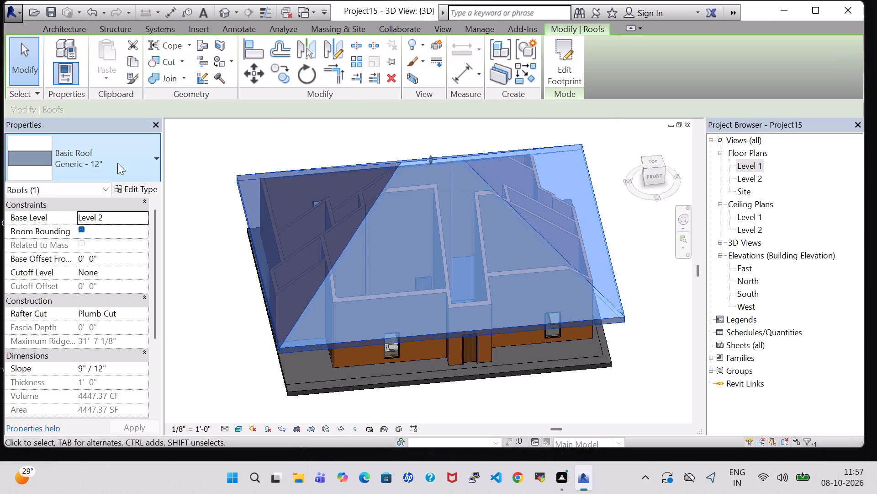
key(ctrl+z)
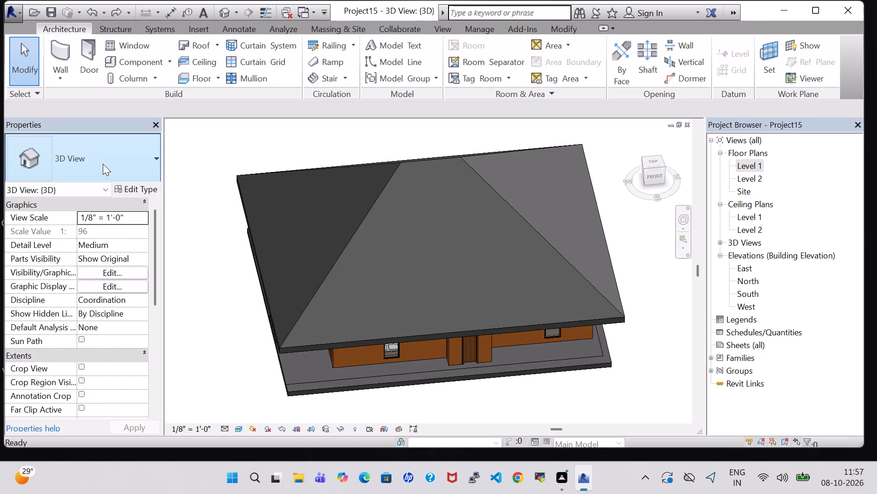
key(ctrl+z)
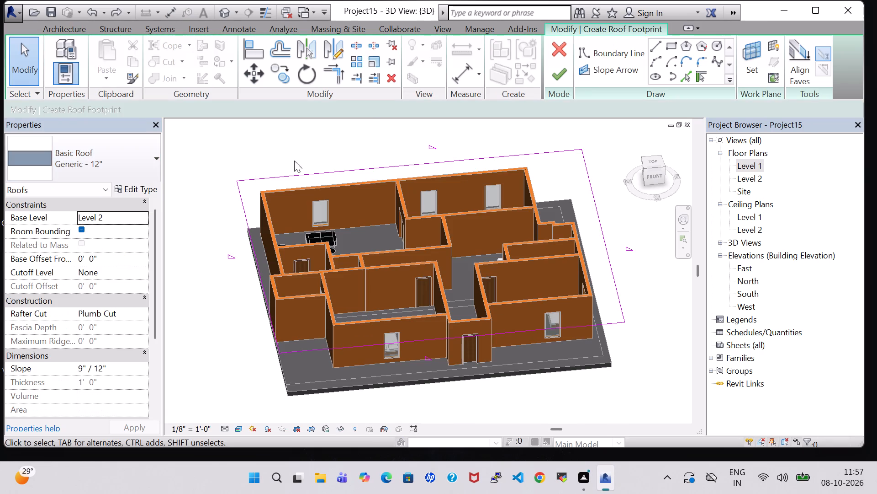
Turn off Defines Roof Slope for all four footprint lines, finish the flat roof, and attach the highlighted walls to it.
ctrl+click(424, 166)
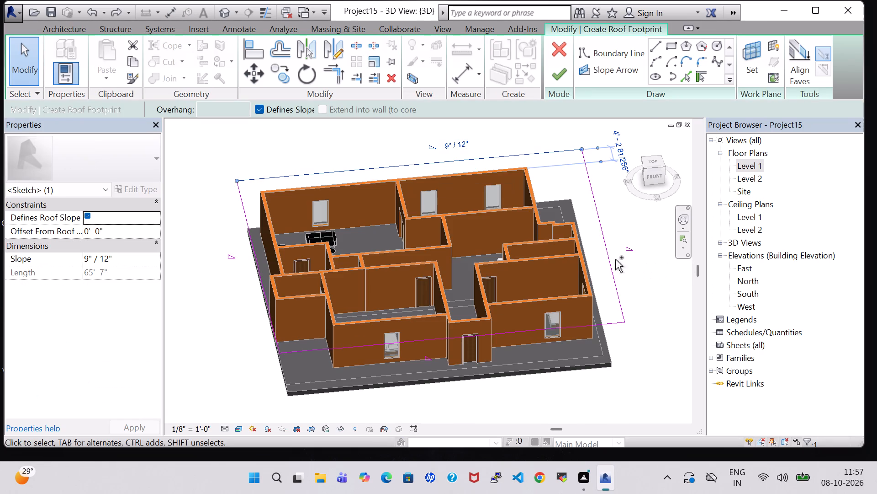
ctrl+click(604, 256)
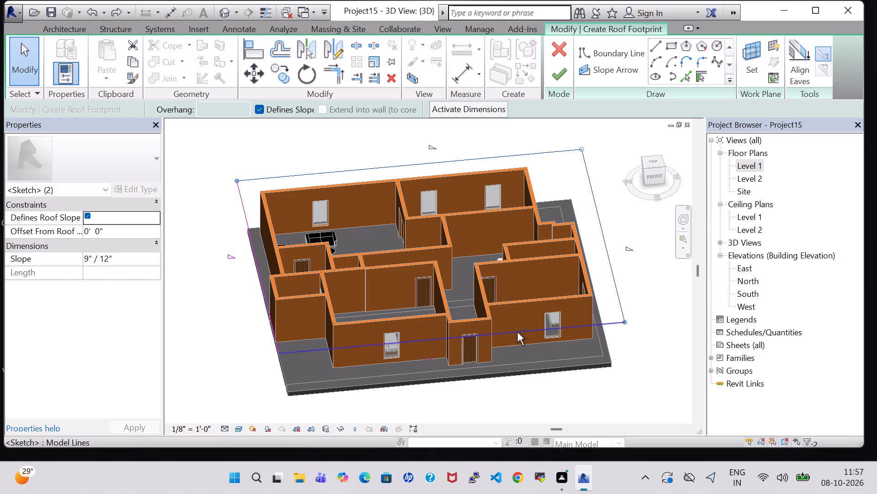
ctrl+click(517, 333)
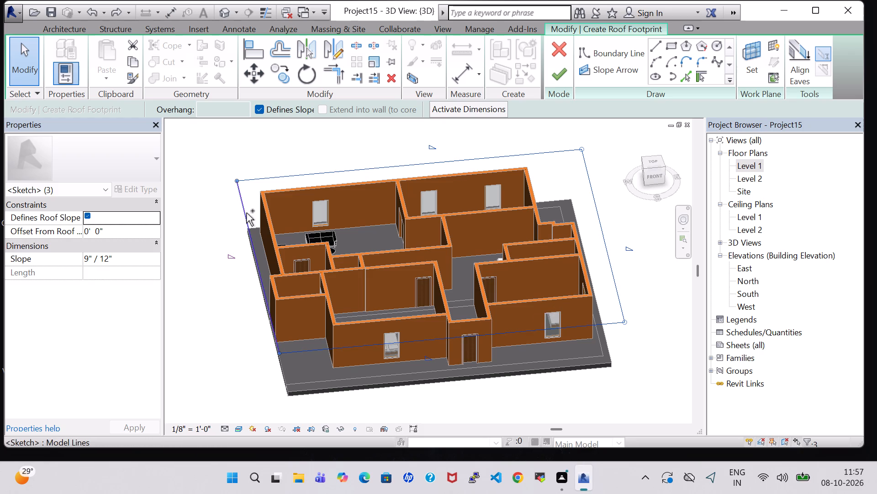
ctrl+click(246, 213)
ctrl+click(86, 213)
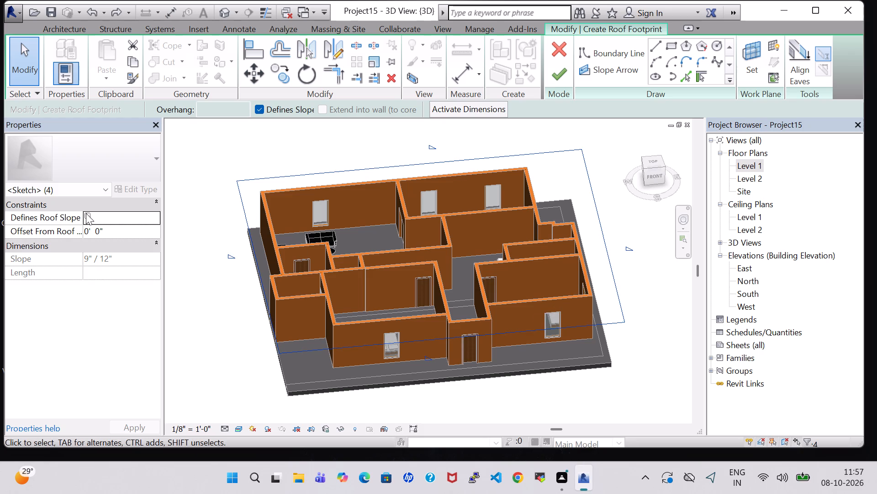
click(556, 77)
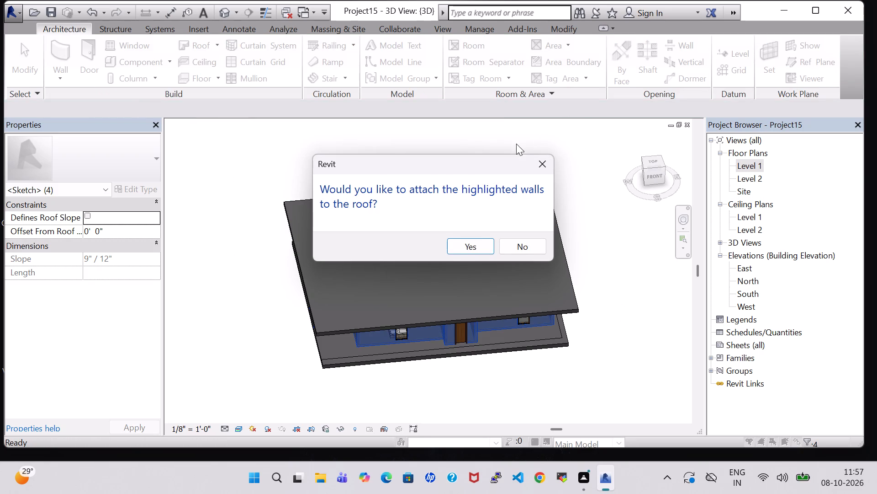
click(454, 251)
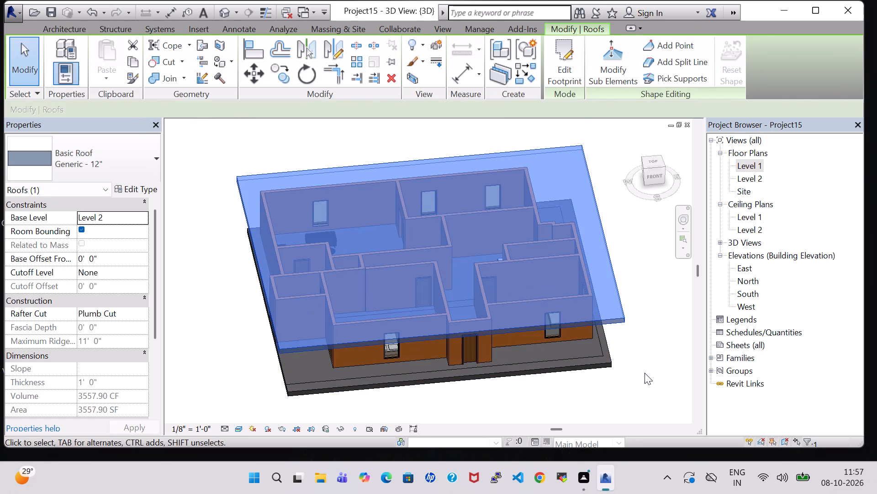
Examine the flat roof, exterior walls and floor slab from above, the front and the side in the 3D view.
click(645, 373)
ctrl+middle_drag(629, 395, 591, 282)
ctrl+scroll(637, 393, up, 1)
click(226, 9)
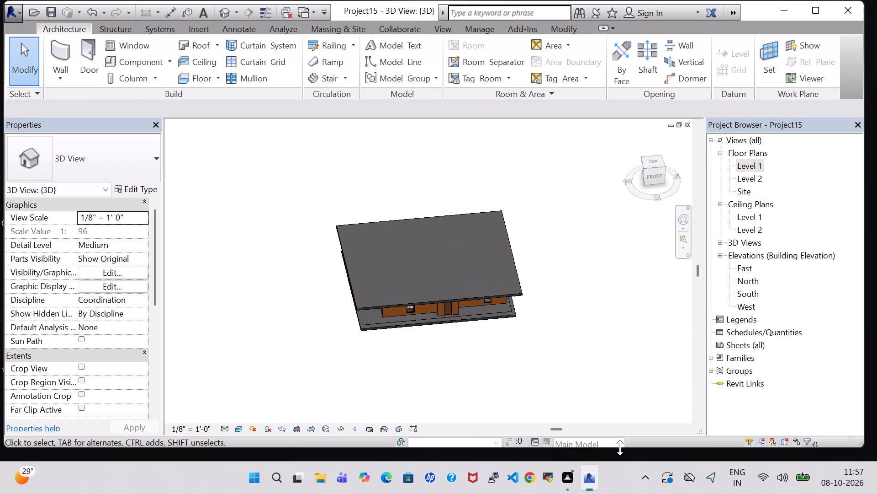
shift+middle_drag(634, 451, 613, 347)
middle_drag(601, 320, 581, 195)
shift+scroll(601, 320, up, 1)
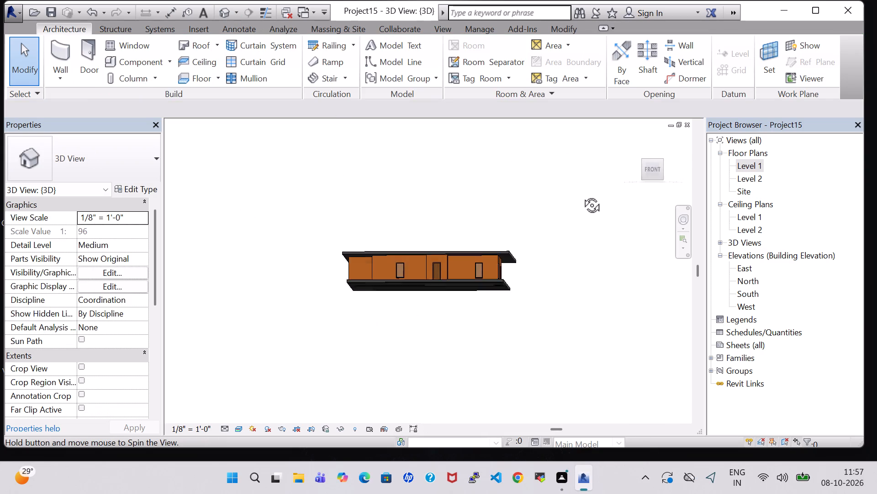
middle_drag(581, 195, 581, 179)
shift+middle_drag(544, 228, 554, 267)
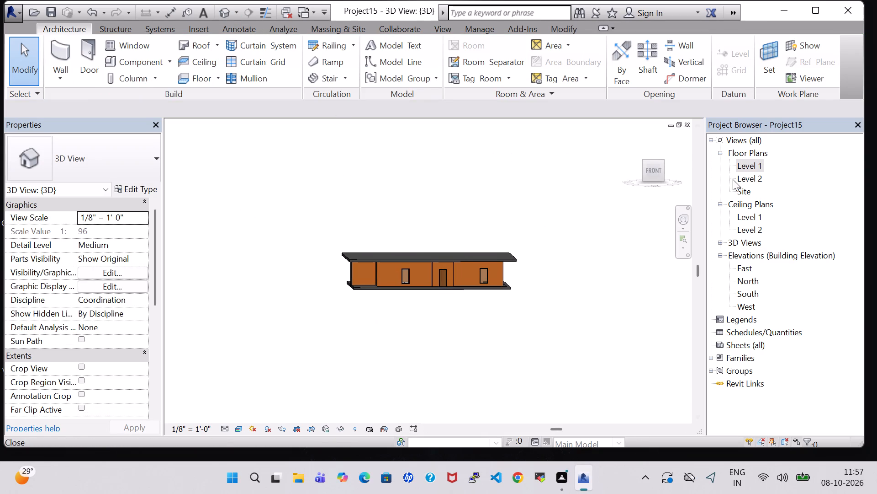
click(648, 171)
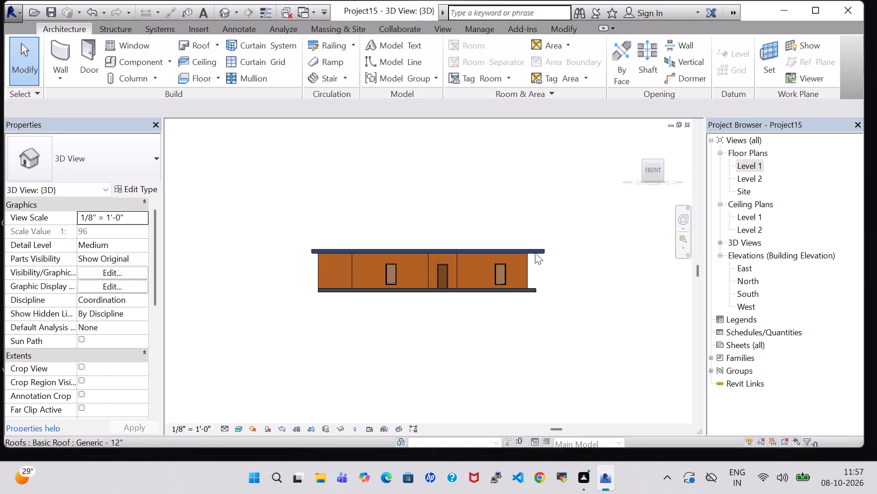
shift+middle_drag(572, 164, 469, 203)
shift+scroll(572, 164, up, 1)
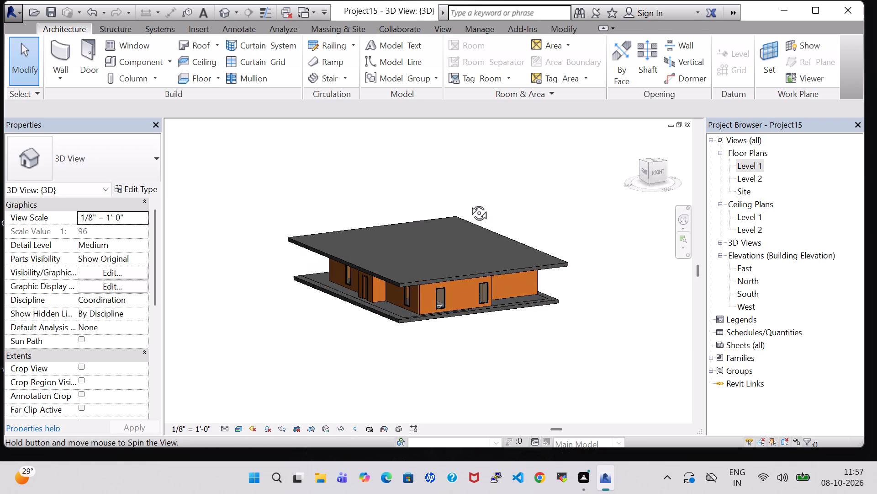
shift+middle_drag(469, 203, 575, 182)
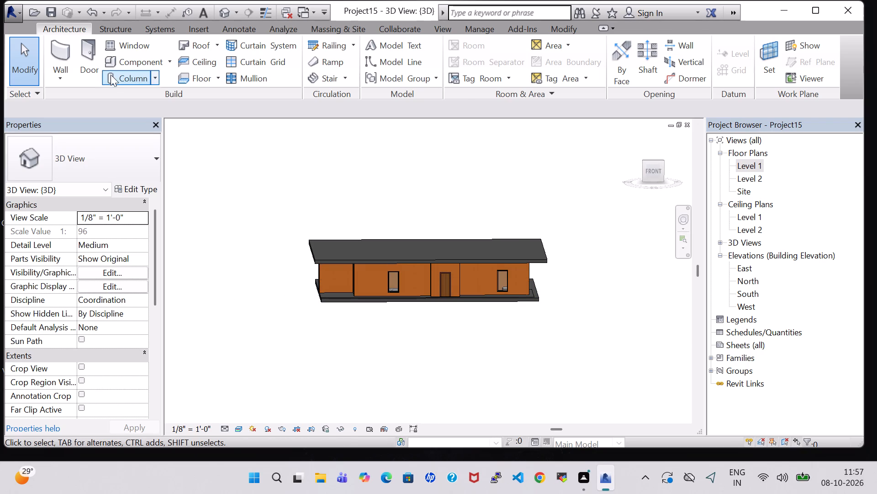
Review the furnished Level 1 floor plan, then return to the 3D view and inspect the building's front closely.
double_click(755, 164)
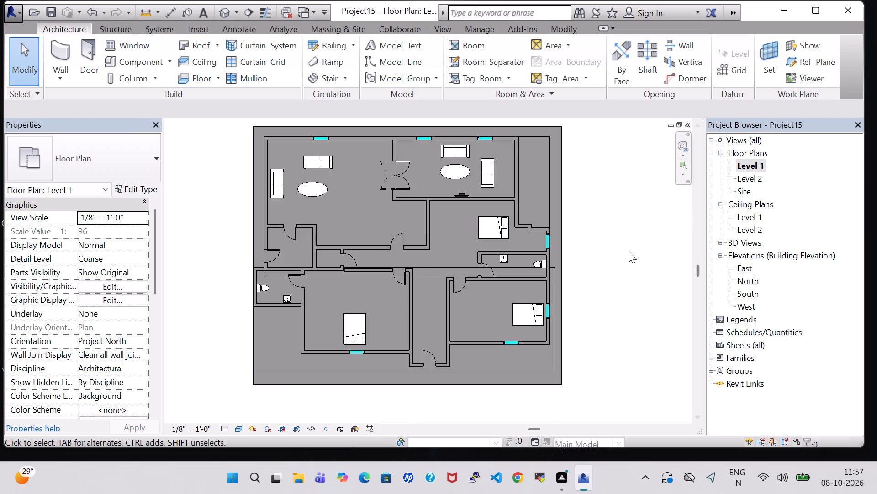
scroll(629, 251, down, 1)
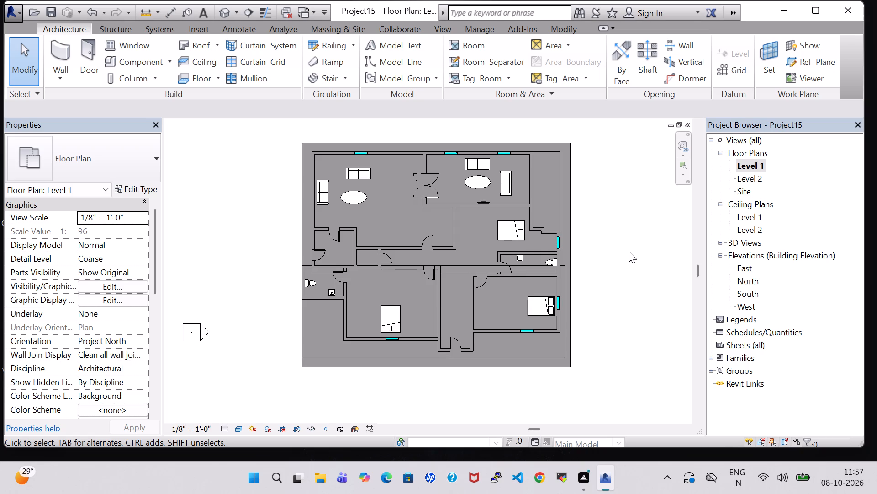
click(629, 251)
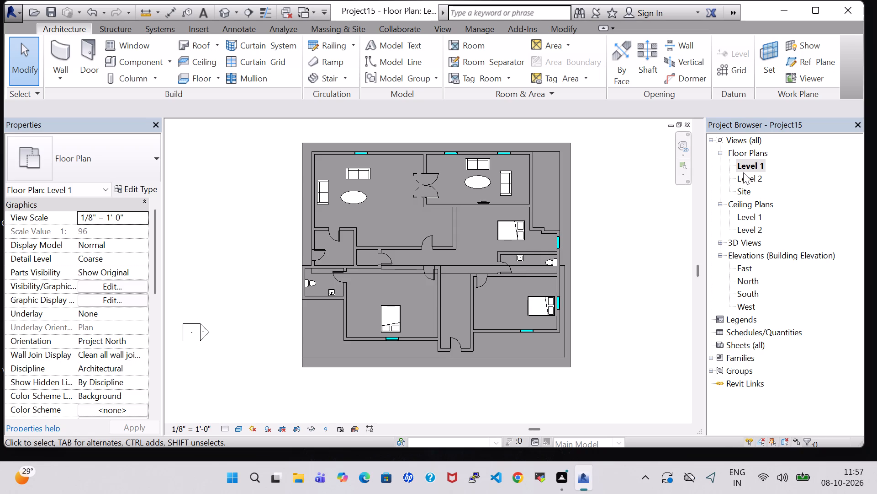
scroll(632, 199, down, 1)
scroll(632, 199, up, 1)
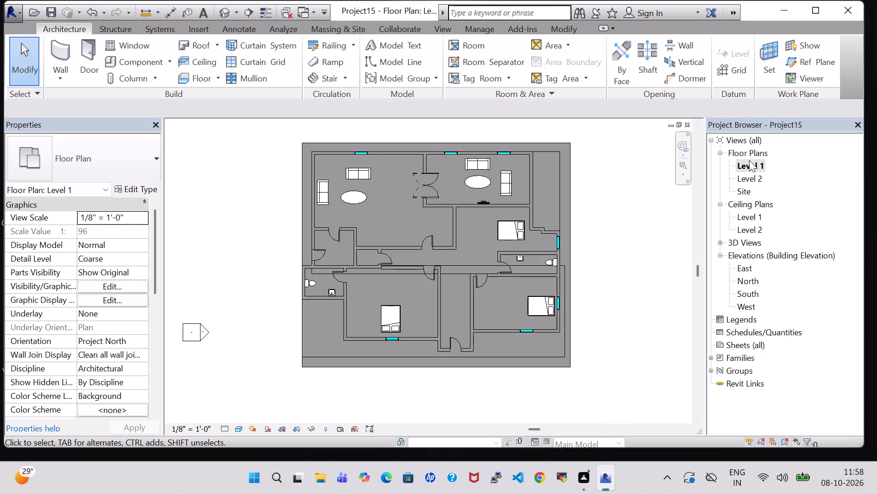
click(224, 12)
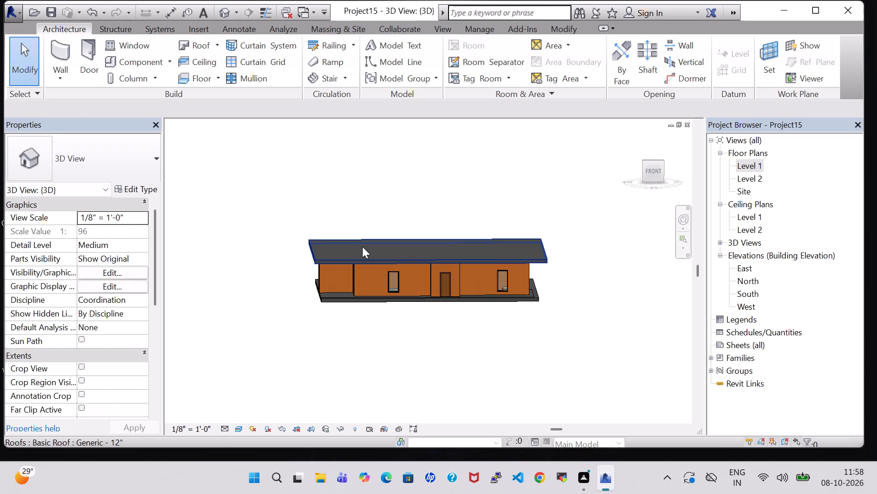
scroll(362, 247, up, 3)
middle_drag(369, 232, 318, 179)
scroll(369, 232, up, 1)
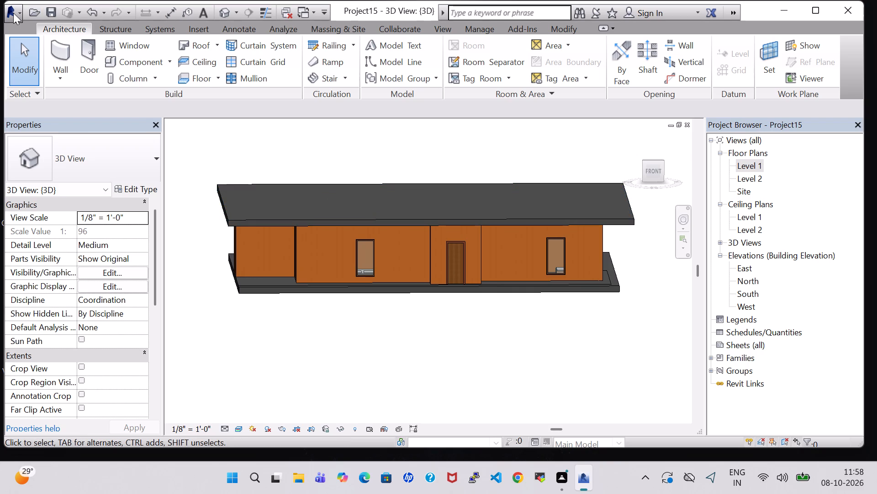
Save the project.
click(54, 7)
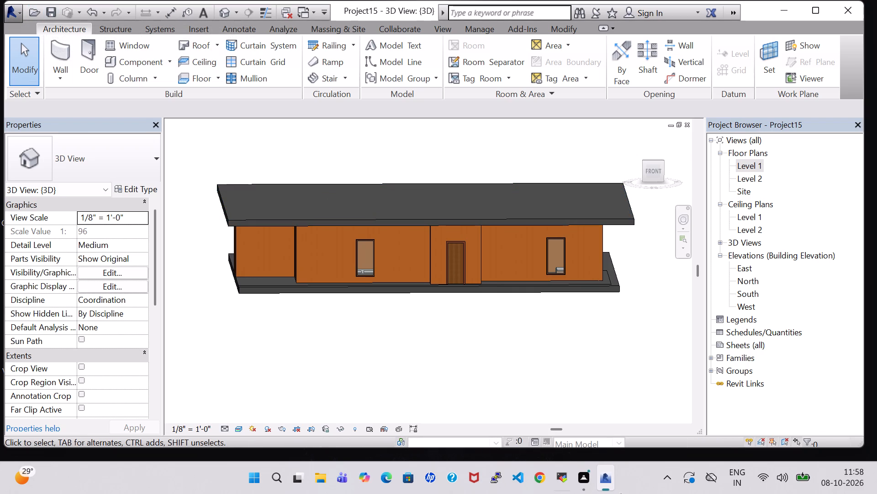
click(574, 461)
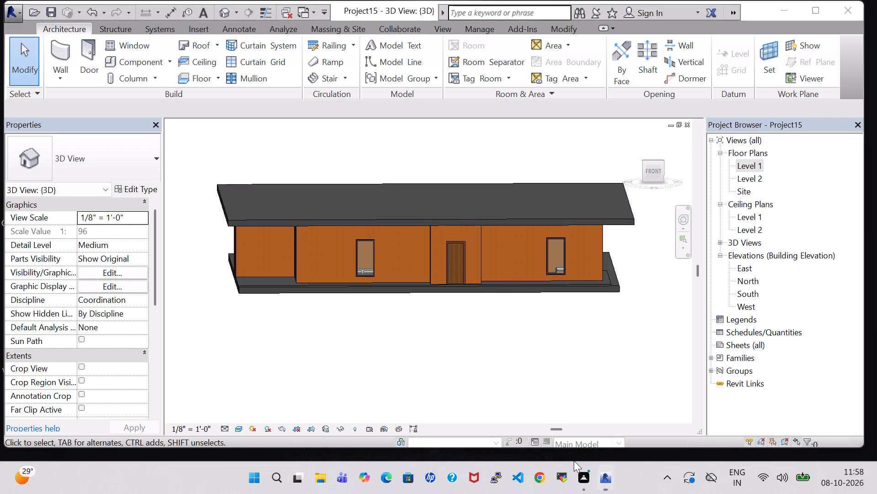
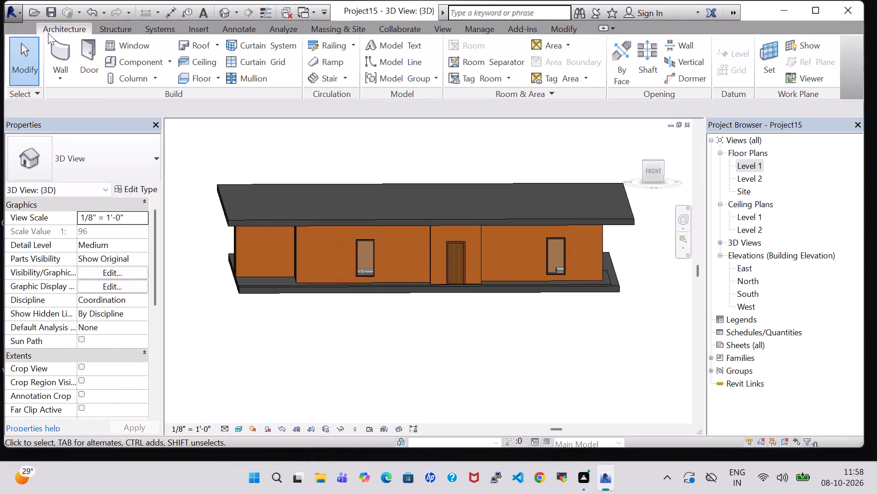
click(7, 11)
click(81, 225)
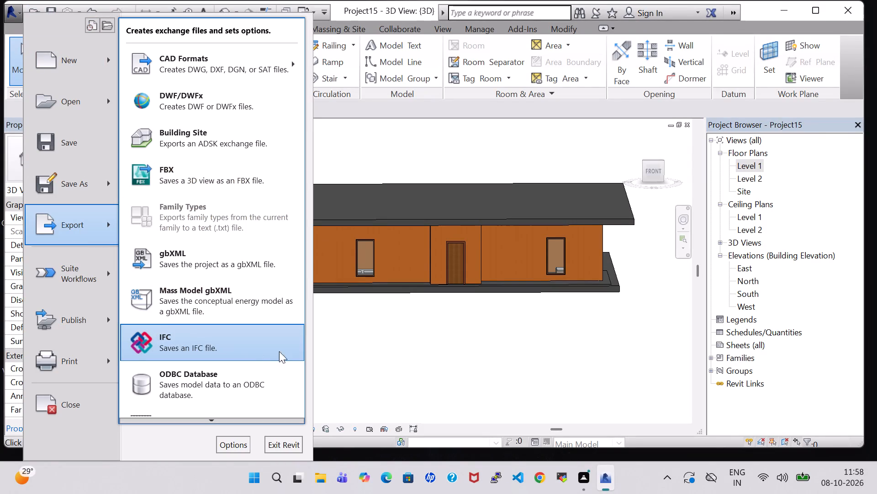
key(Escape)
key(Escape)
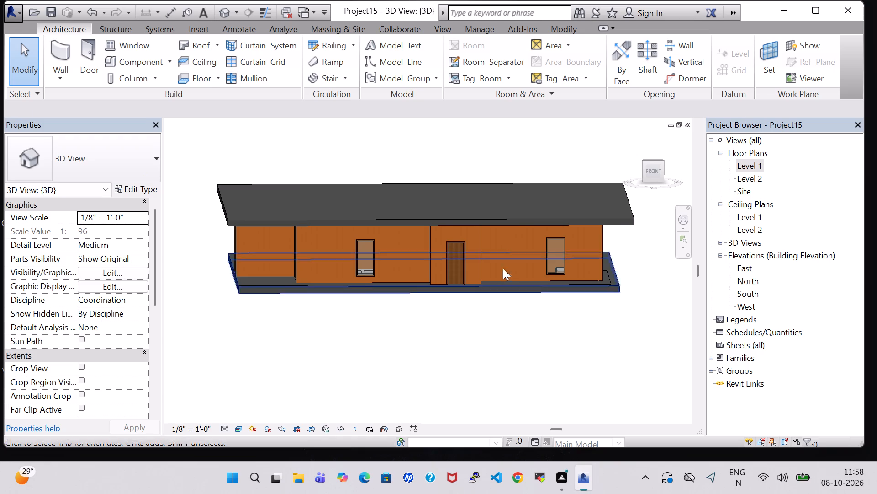
Open the Level 1 floor plan and set its visual style to Hidden Line.
double_click(748, 161)
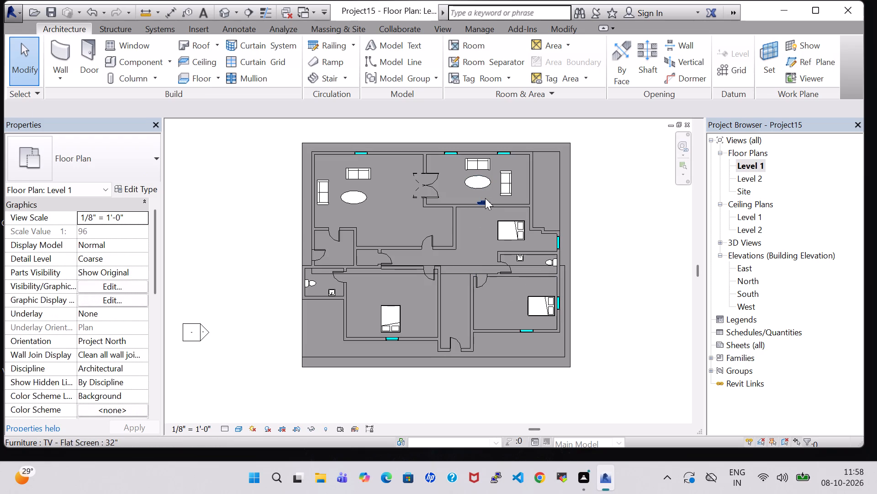
click(354, 207)
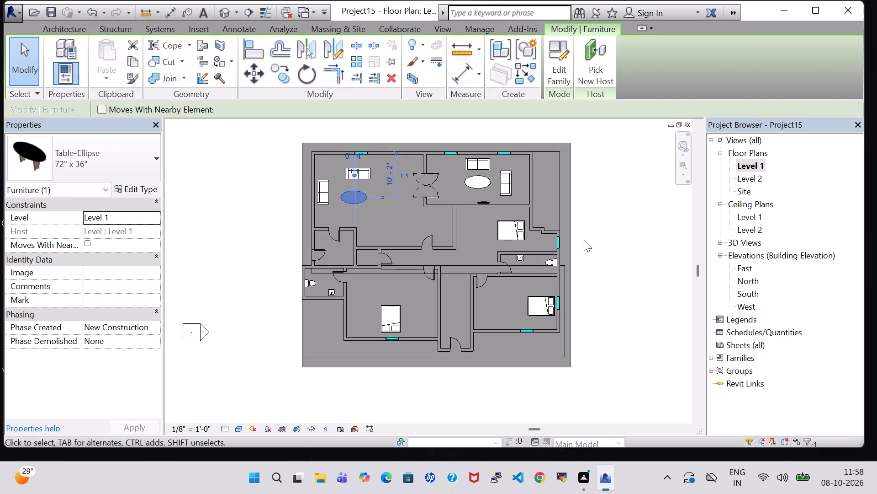
click(590, 240)
scroll(480, 263, up, 2)
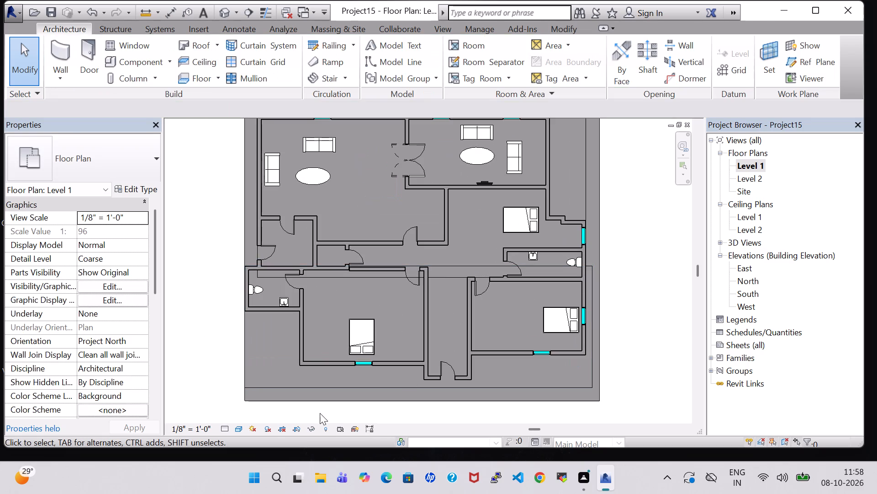
click(243, 428)
click(257, 358)
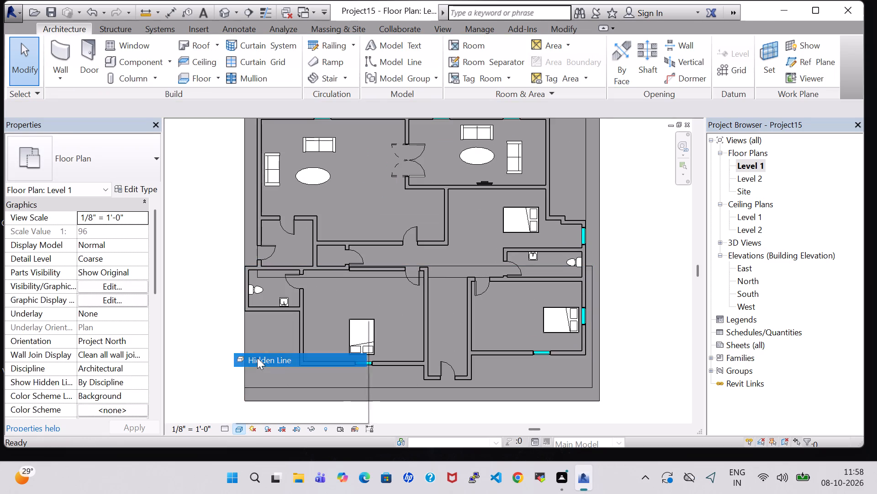
scroll(623, 249, down, 2)
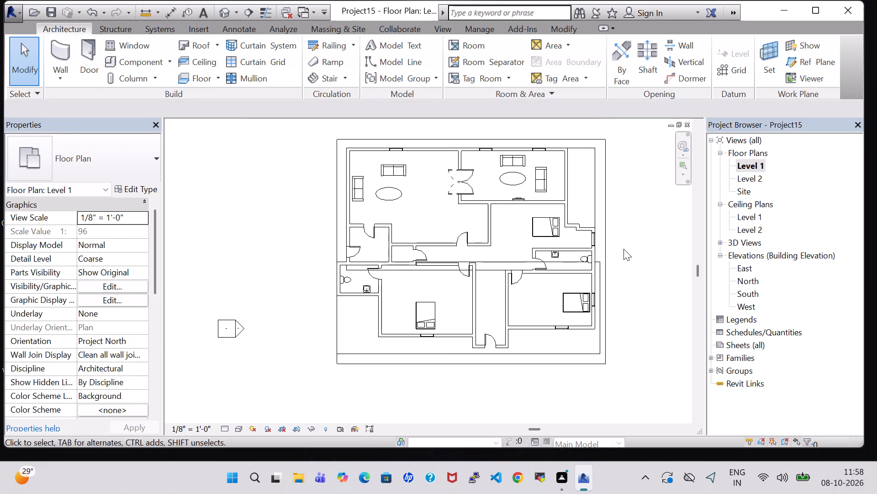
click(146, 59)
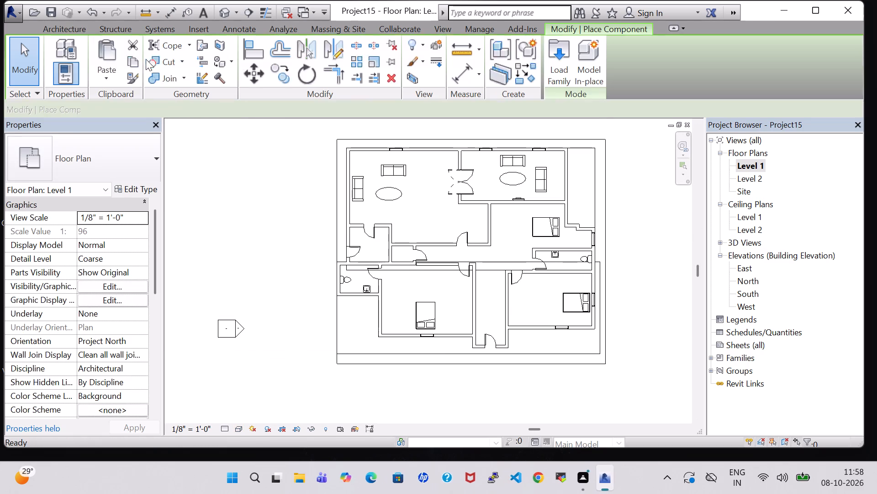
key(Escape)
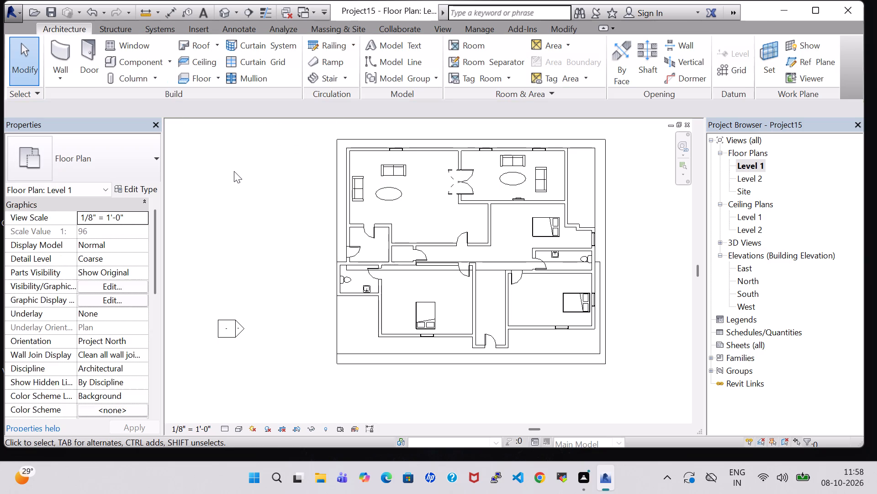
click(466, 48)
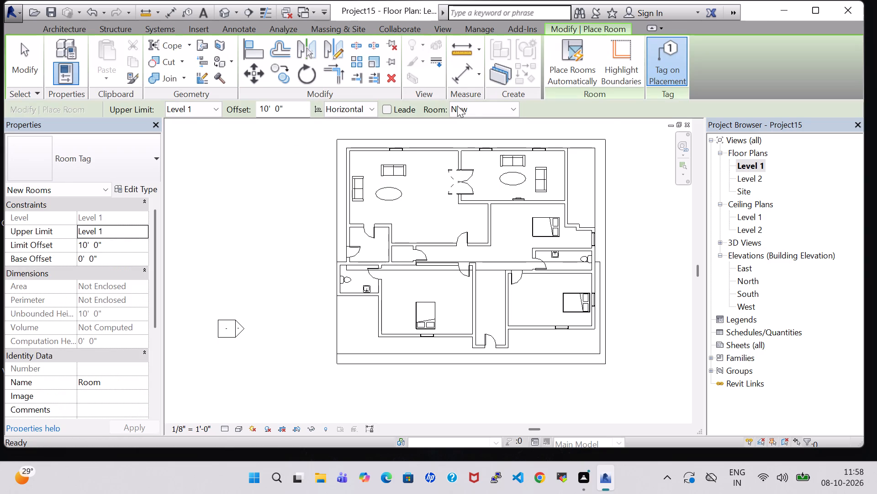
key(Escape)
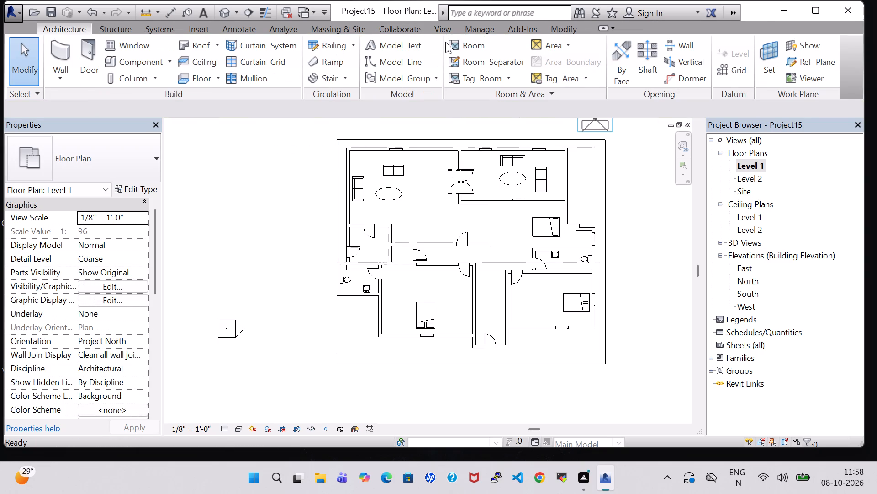
Place tagged rooms in both sofa rooms, the three bed areas, both toilets, the small side room and the adjoining closet.
click(455, 42)
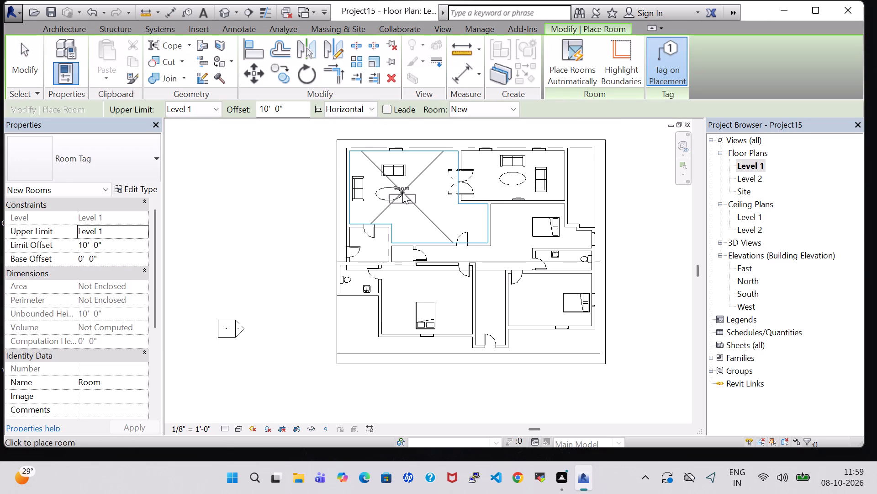
click(402, 192)
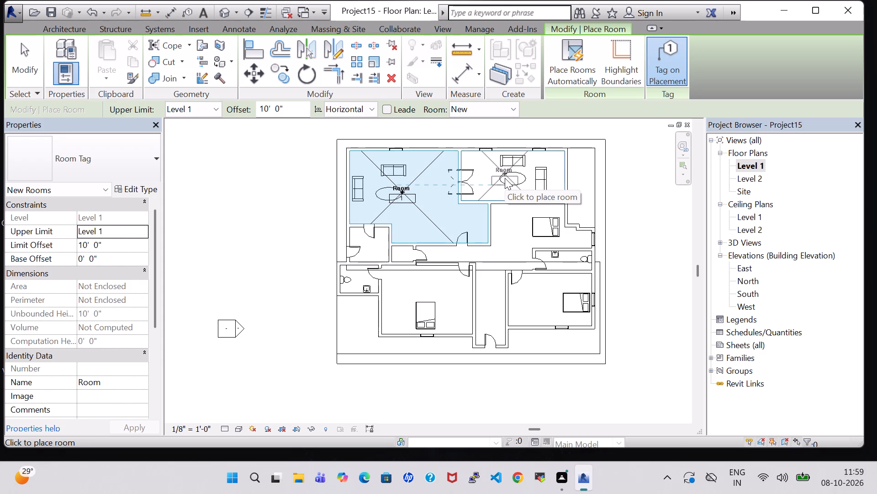
click(505, 178)
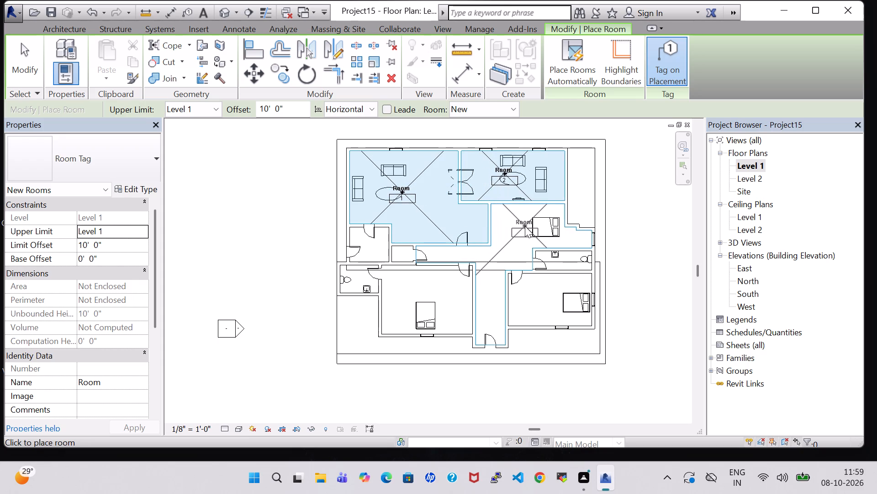
click(525, 226)
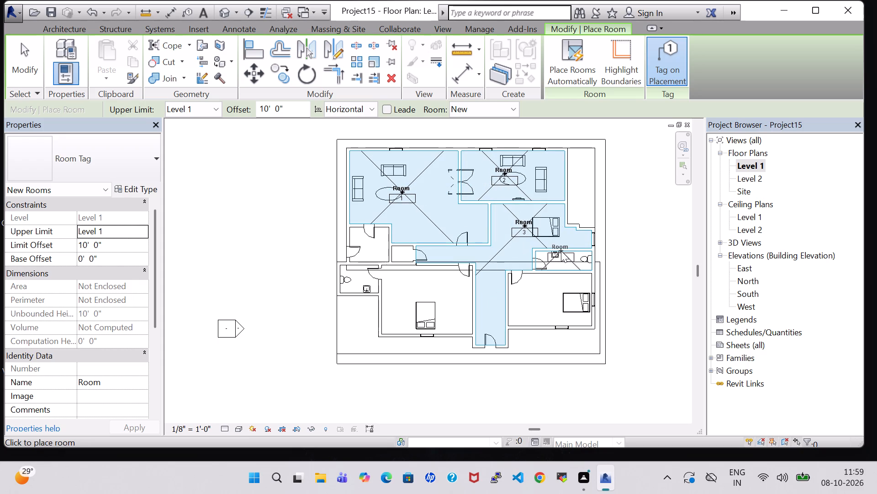
click(562, 258)
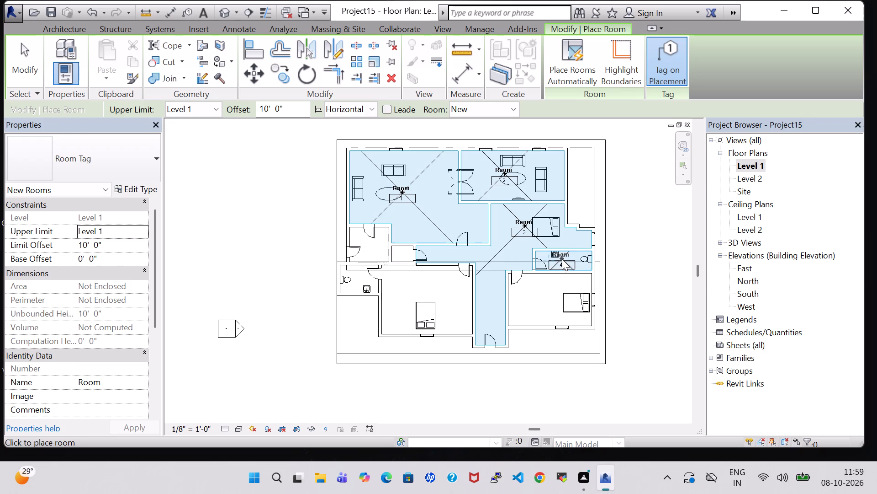
click(550, 298)
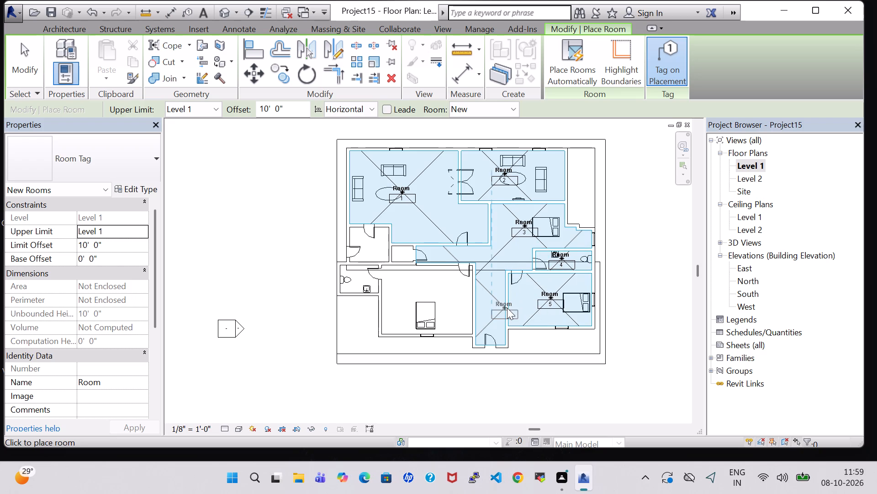
click(428, 296)
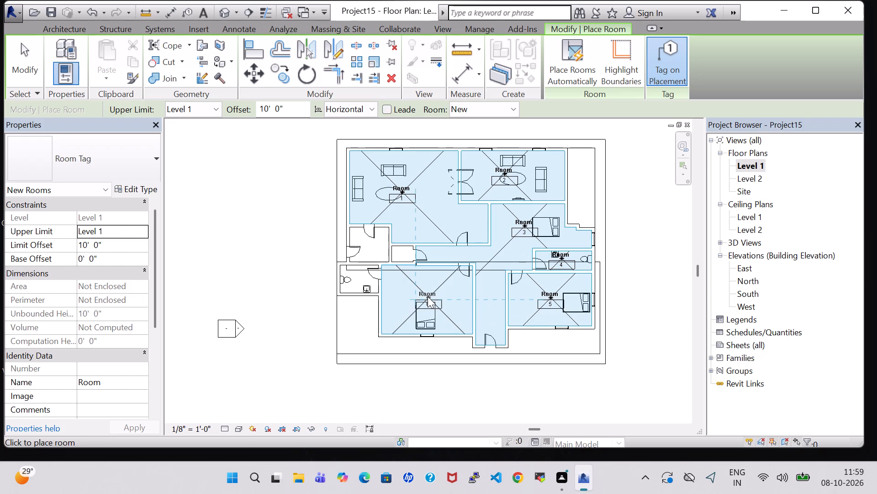
click(357, 281)
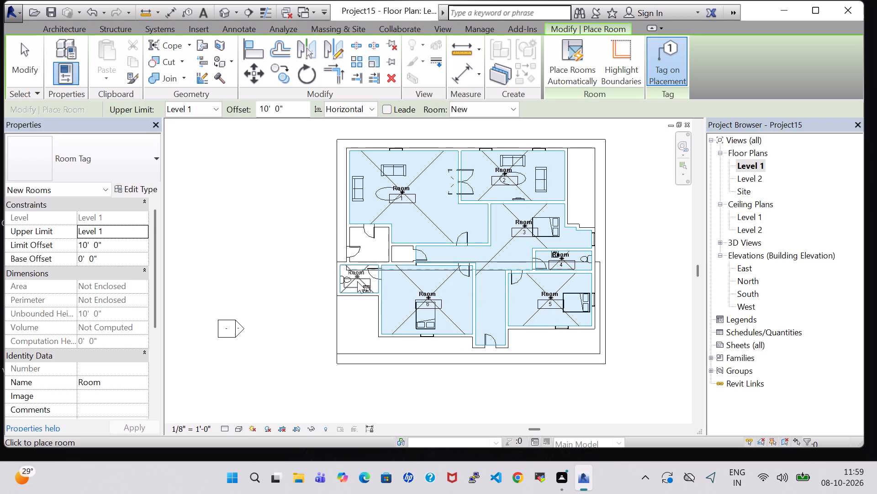
click(374, 249)
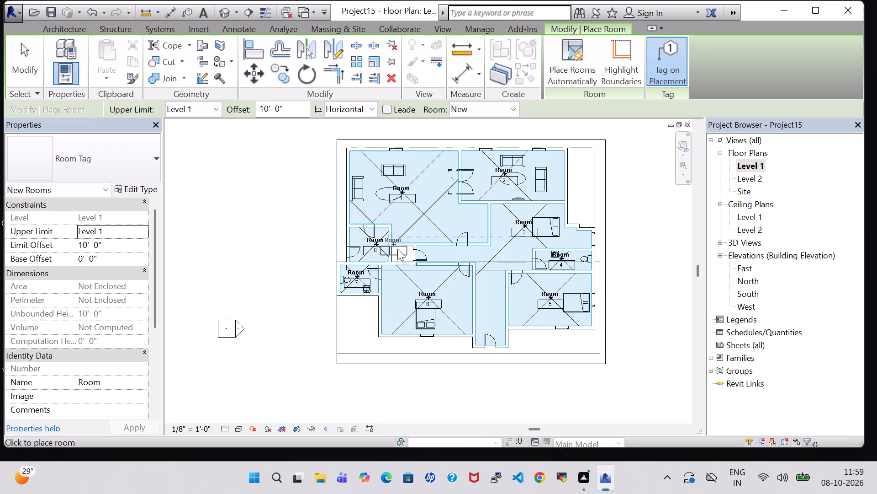
click(401, 249)
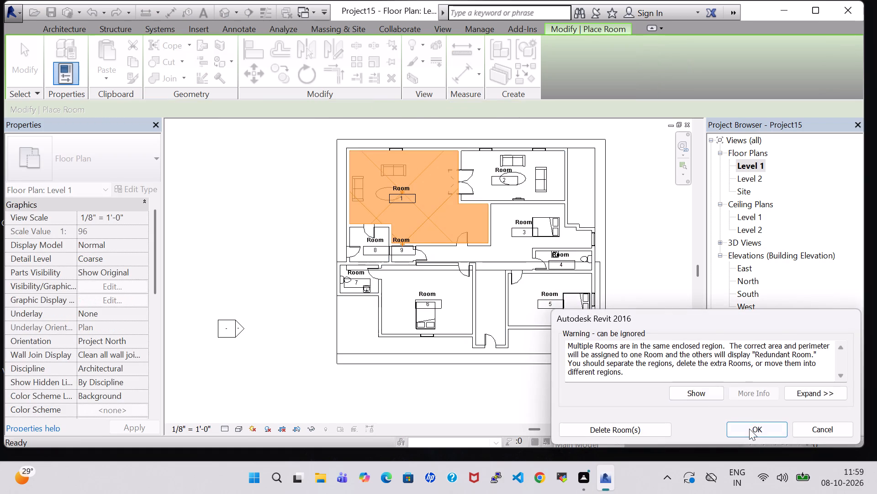
click(749, 429)
key(Escape)
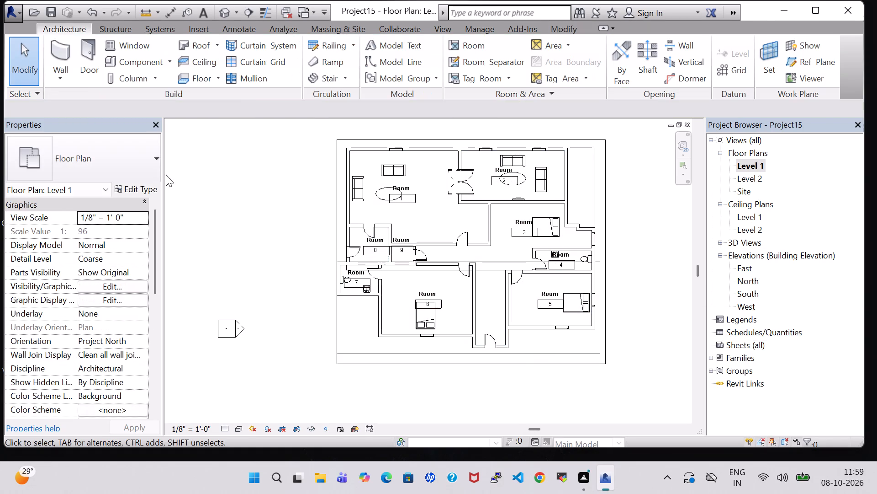
Turn off Show Room Number in the Room Tag type so the tags show only room names.
click(125, 189)
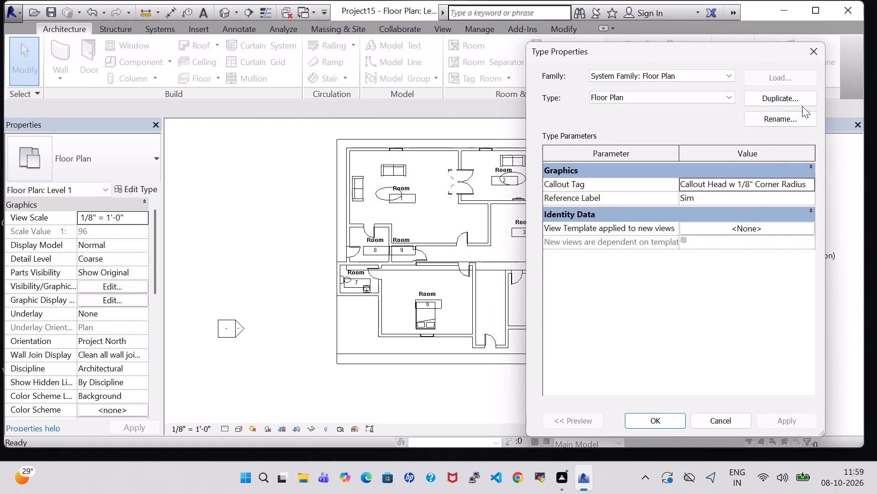
click(809, 51)
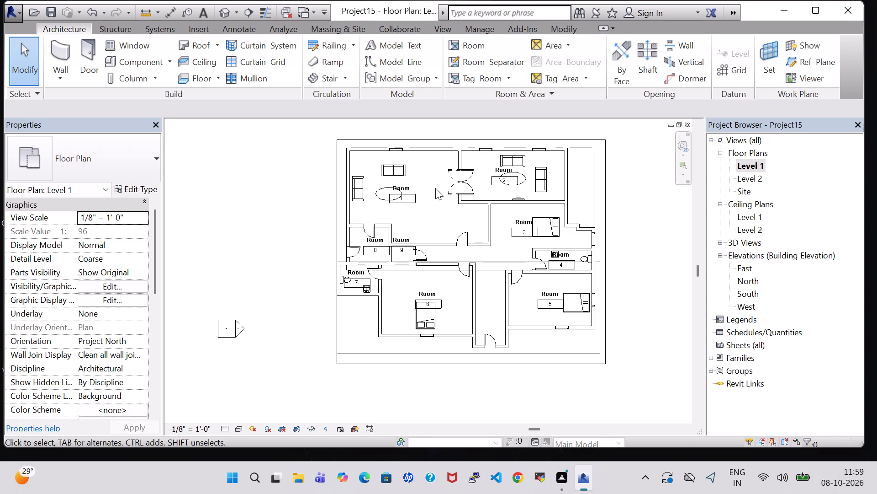
click(408, 190)
click(131, 187)
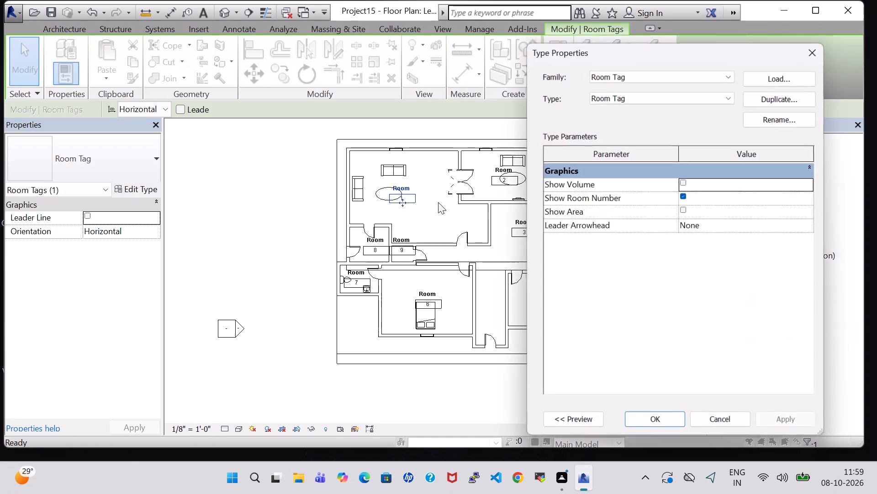
click(683, 195)
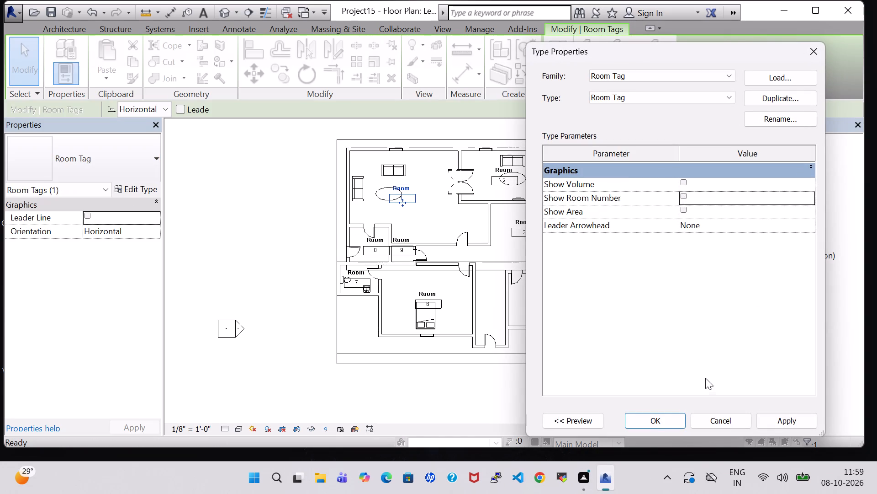
click(789, 419)
click(647, 418)
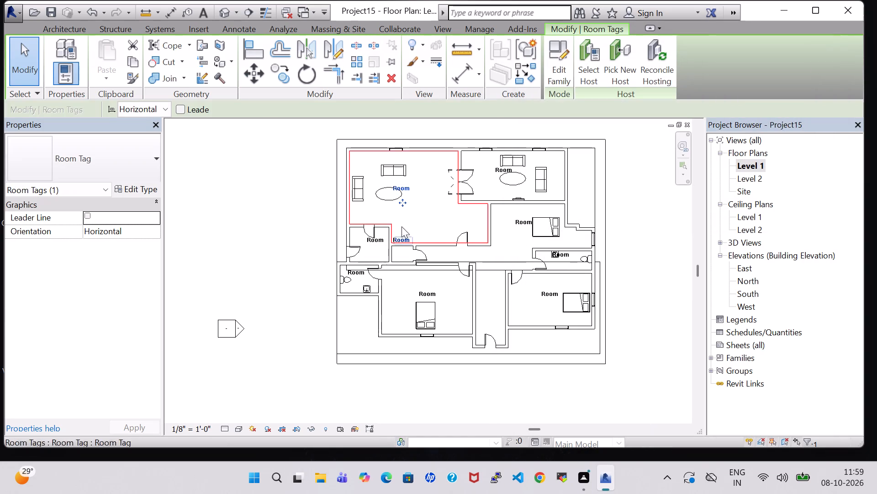
Rename the large sofa room's tag as LIVING ROOM and nudge the tag up, clear of the oval table.
click(403, 186)
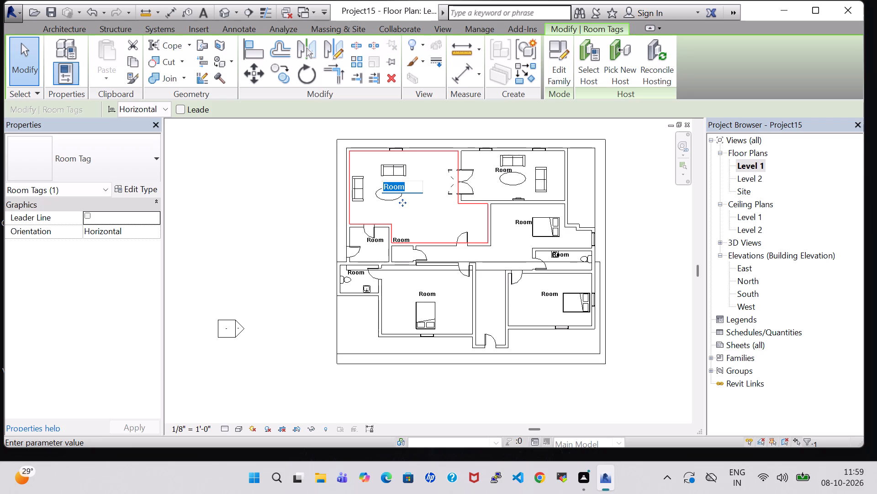
key(BackSpace)
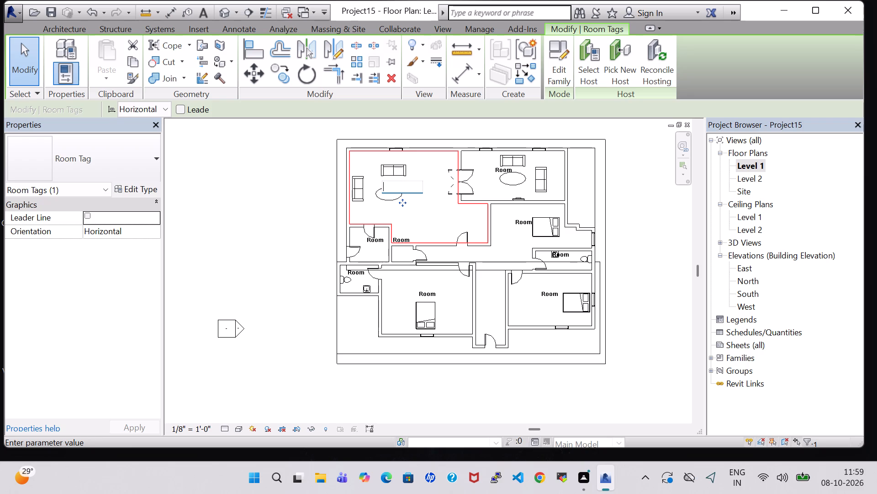
text(LIVIG)
key(space)
key(BackSpace)
key(BackSpace)
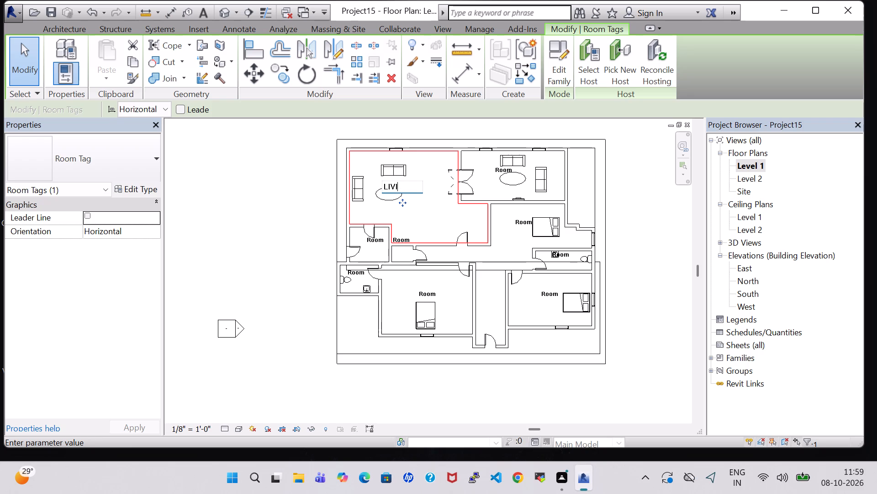
text(NG ROOM)
key(Return)
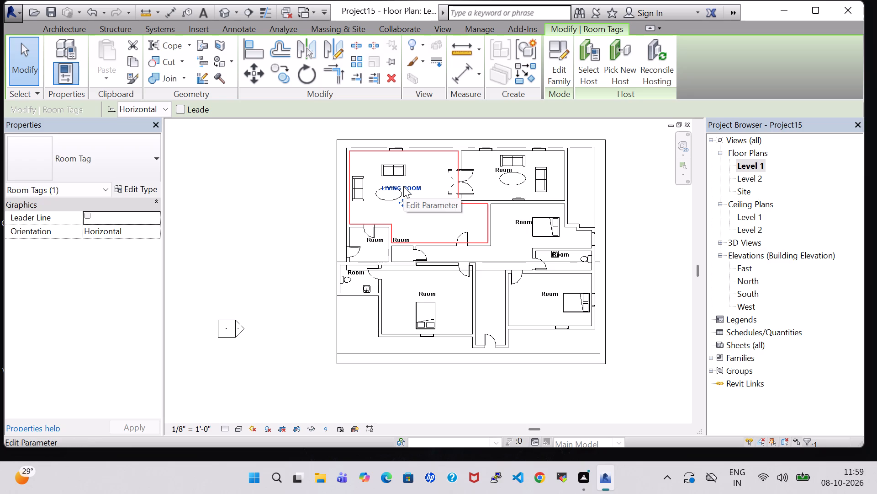
key(Up)
key(Up)
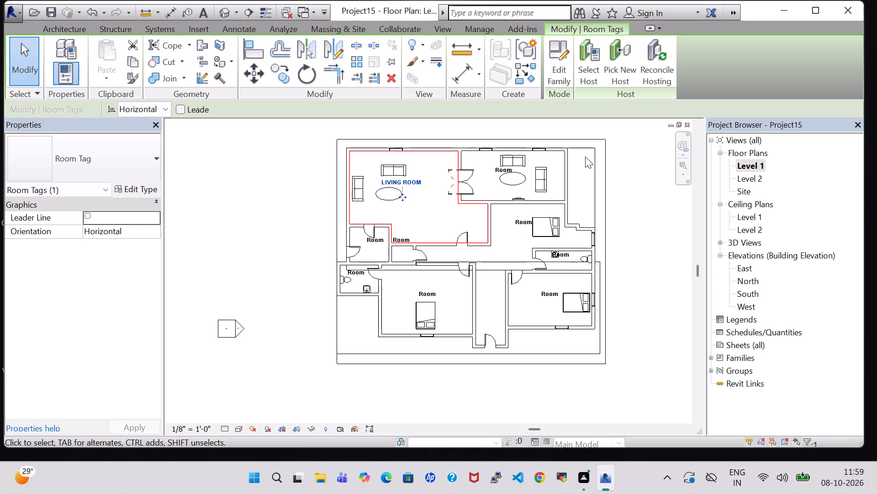
Rename the tag of the neighbouring sofa room with the TV as LIVING ROOM.
click(506, 164)
click(506, 164)
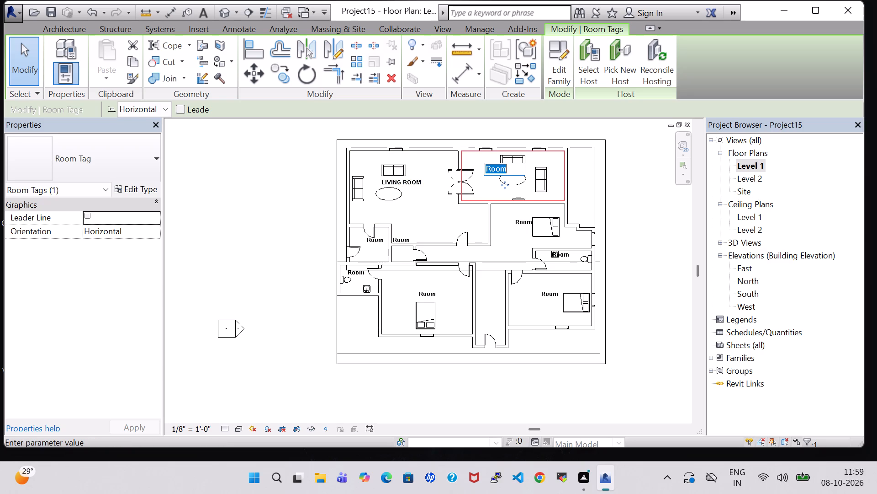
key(BackSpace)
text(LIVING ROOM)
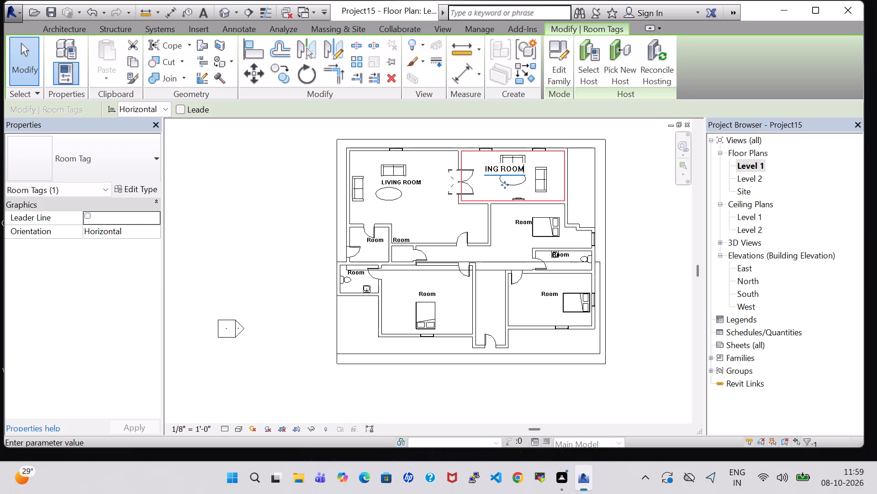
key(Return)
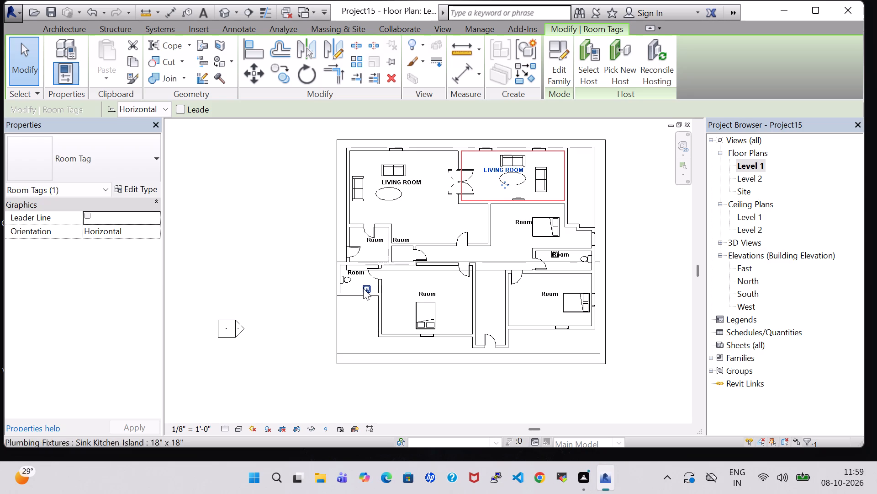
Rename the small side room's tag as UTILITY and nudge the tag down, clear of the door swing.
click(378, 242)
scroll(378, 242, up, 6)
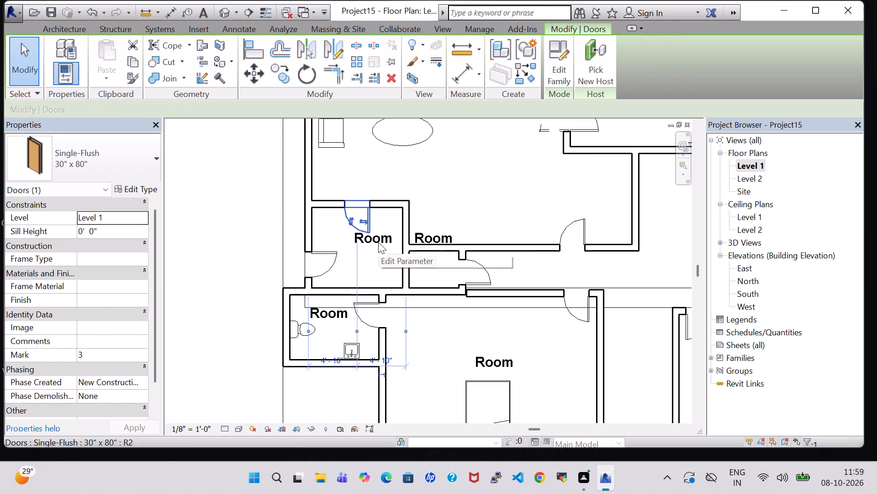
click(378, 242)
click(378, 242)
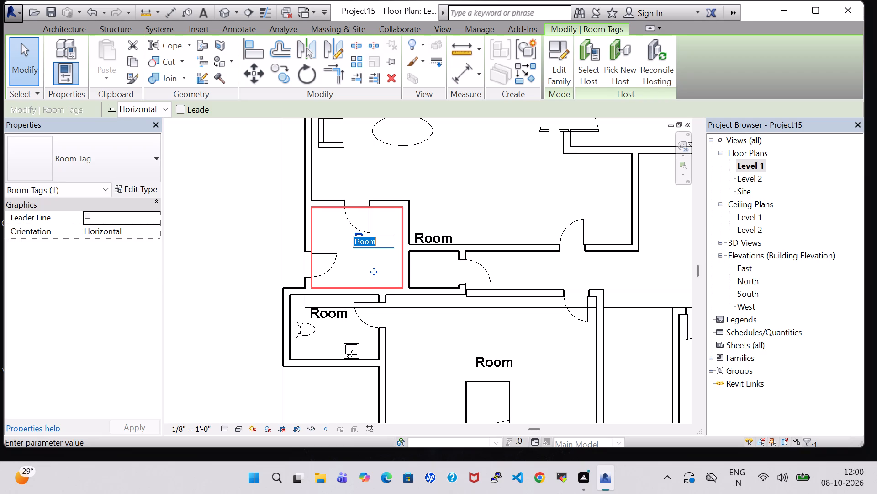
key(BackSpace)
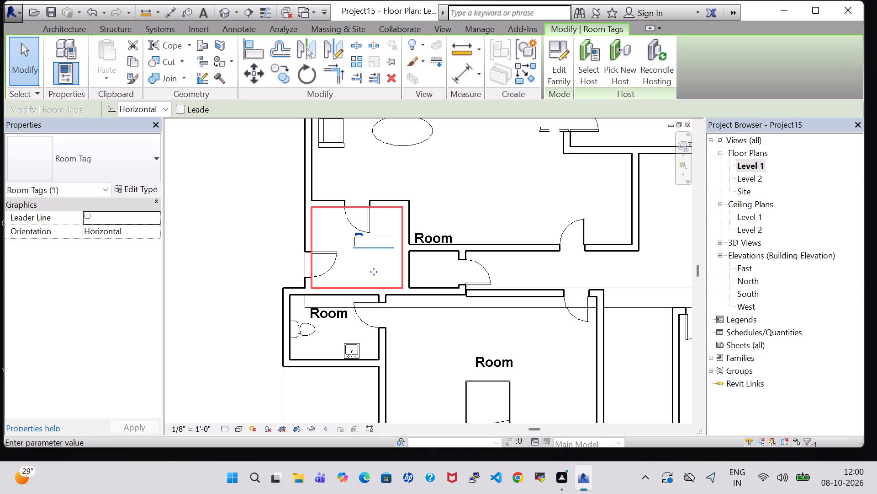
text(UTILITY)
key(Return)
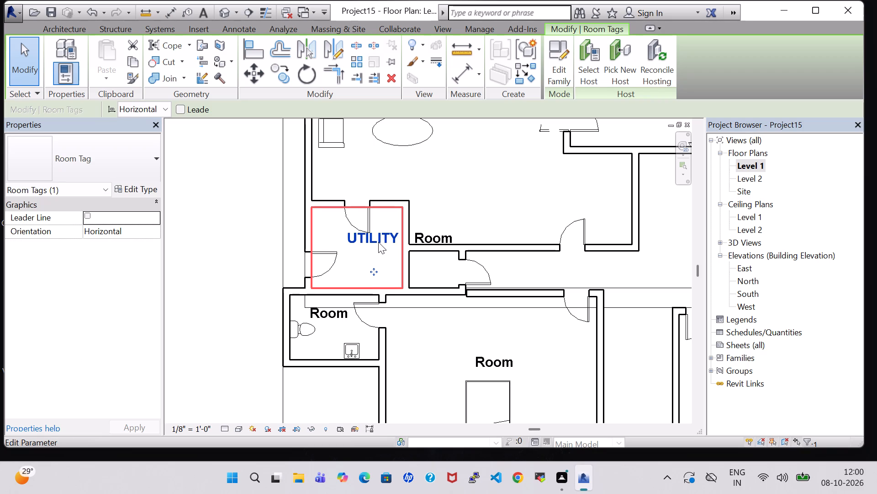
key(Down)
key(Down)
key(Down)
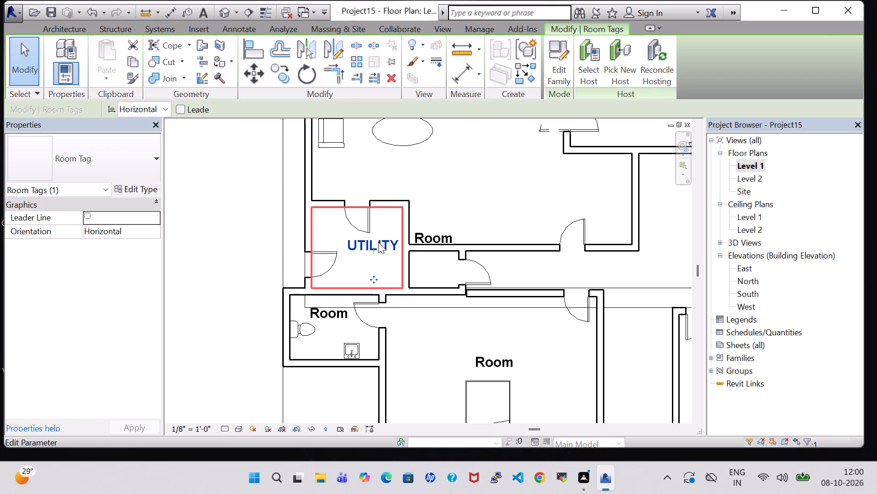
click(475, 196)
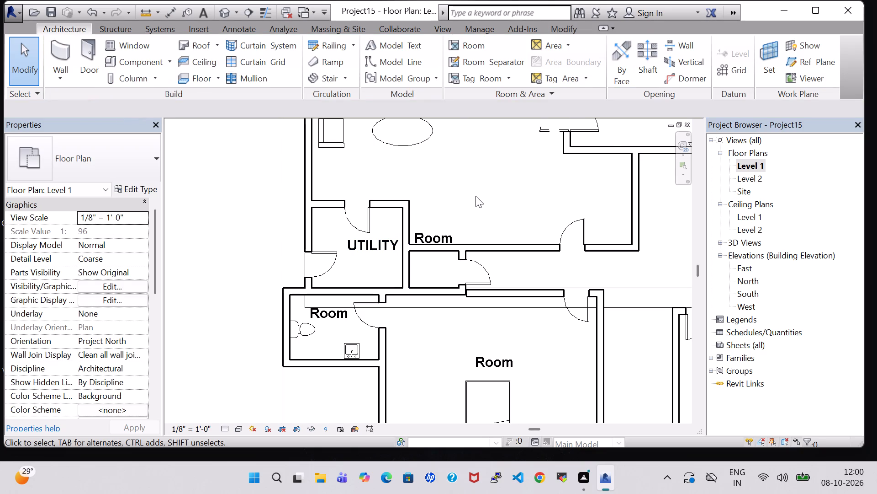
Delete the unnamed room tag beside the UTILITY room, just above the small closet.
scroll(475, 196, down, 3)
click(451, 225)
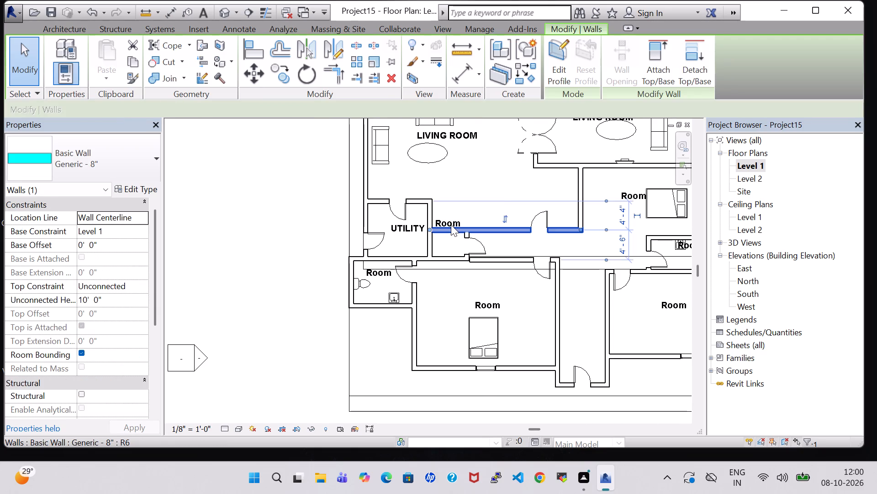
click(476, 177)
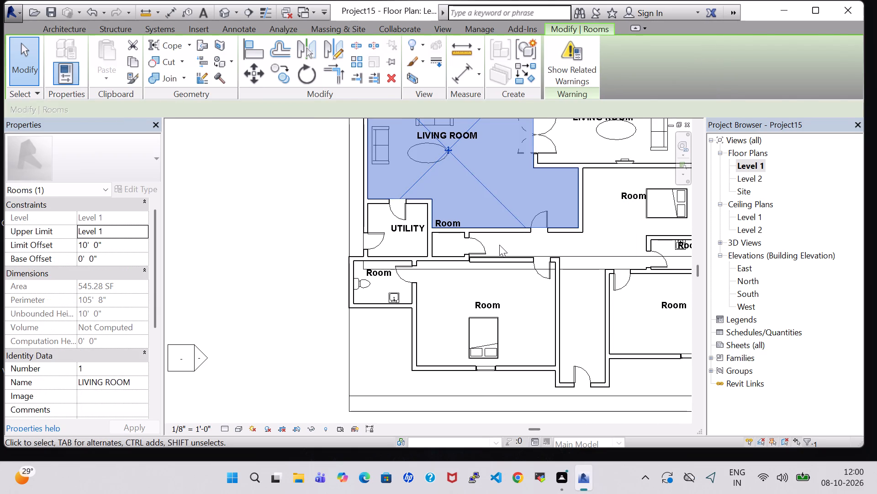
click(499, 245)
click(452, 215)
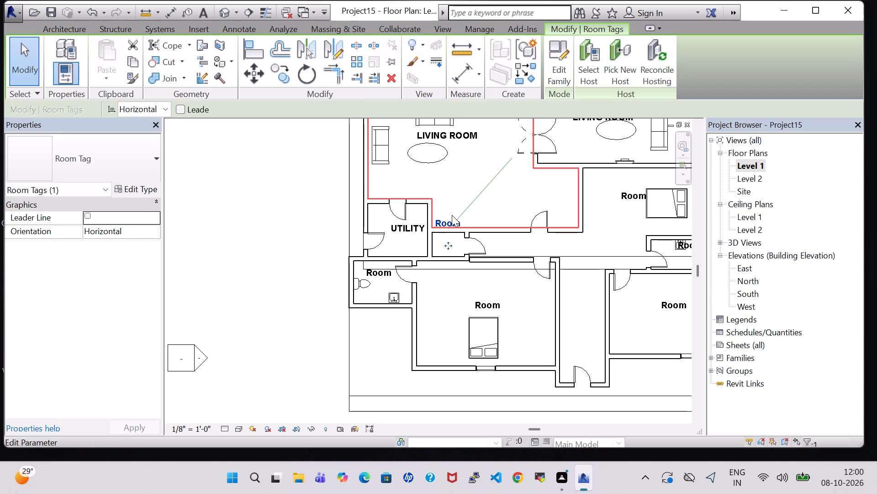
key(Down)
key(Down)
click(822, 427)
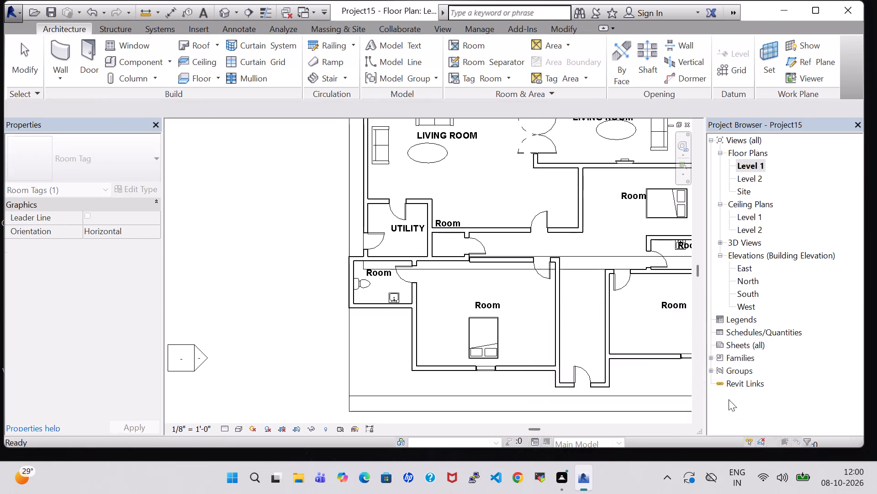
click(454, 220)
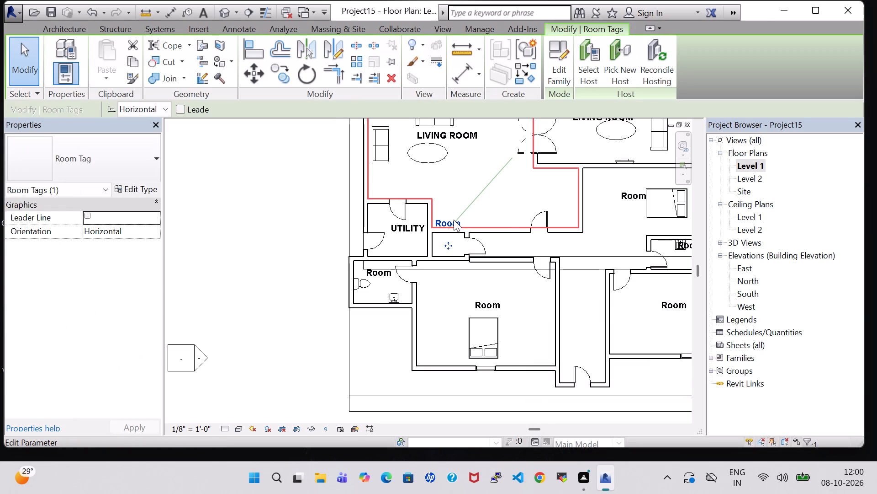
key(Delete)
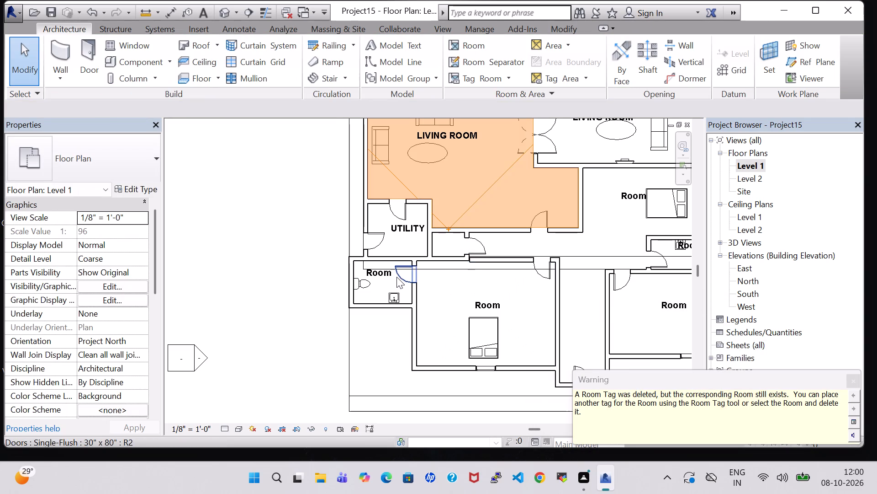
Nudge the tag of the toilet room below UTILITY down and rename it as BATHROOM.
click(379, 274)
key(Down)
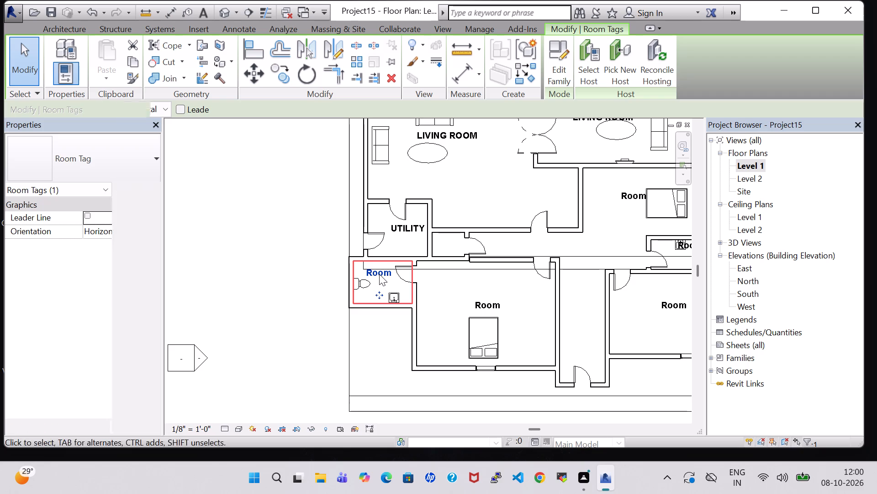
key(Down)
key(Down)
click(383, 275)
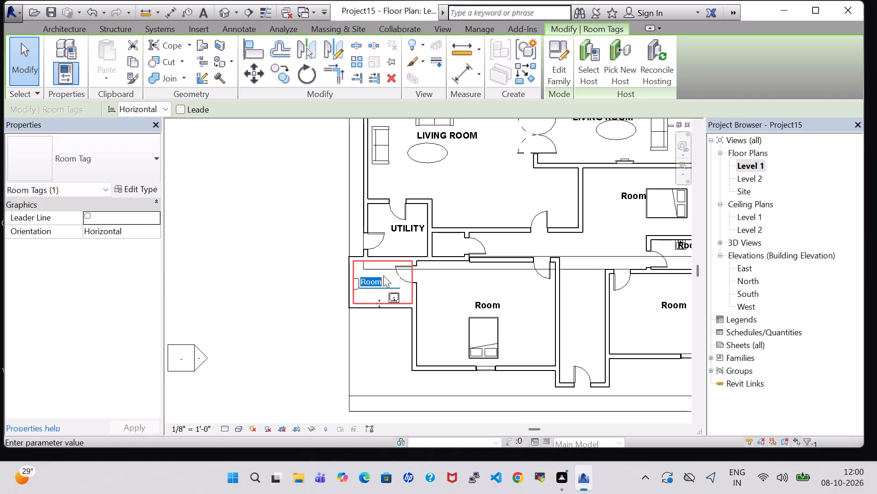
click(383, 275)
click(383, 282)
key(BackSpace)
text(BATHROOM)
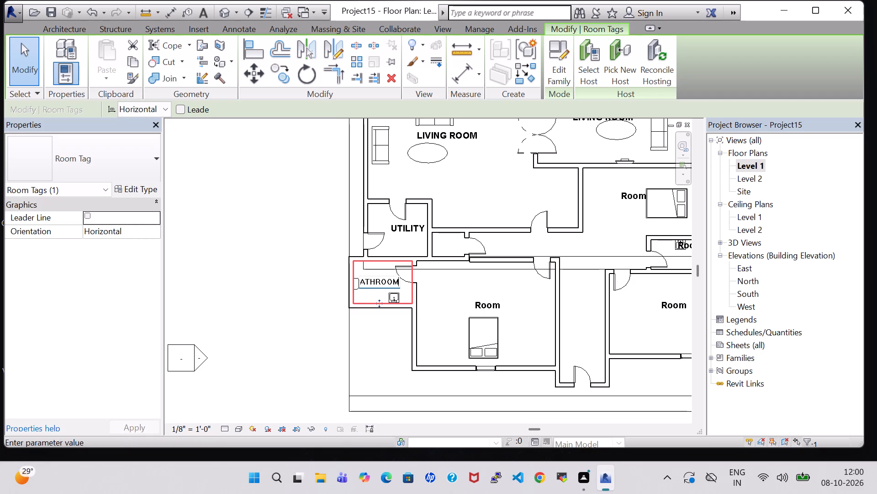
key(Return)
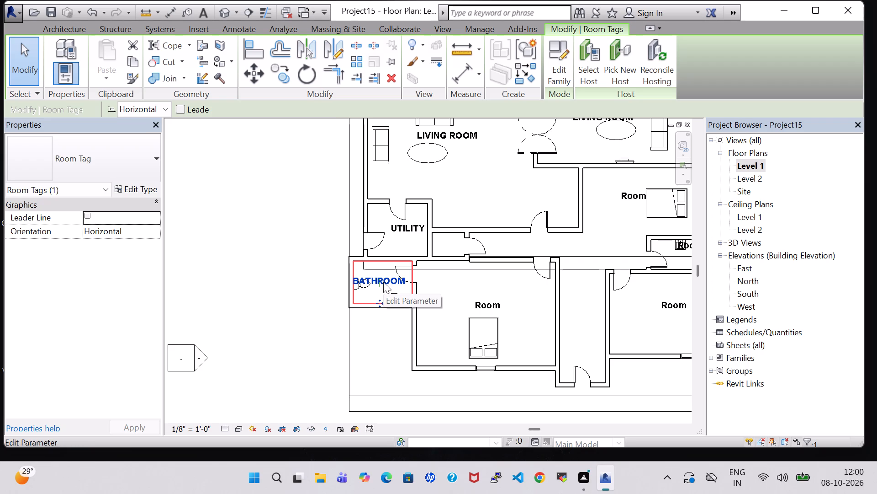
Rename the tag of the bed area adjoining that bathroom as BEDROOM.
click(478, 299)
click(486, 303)
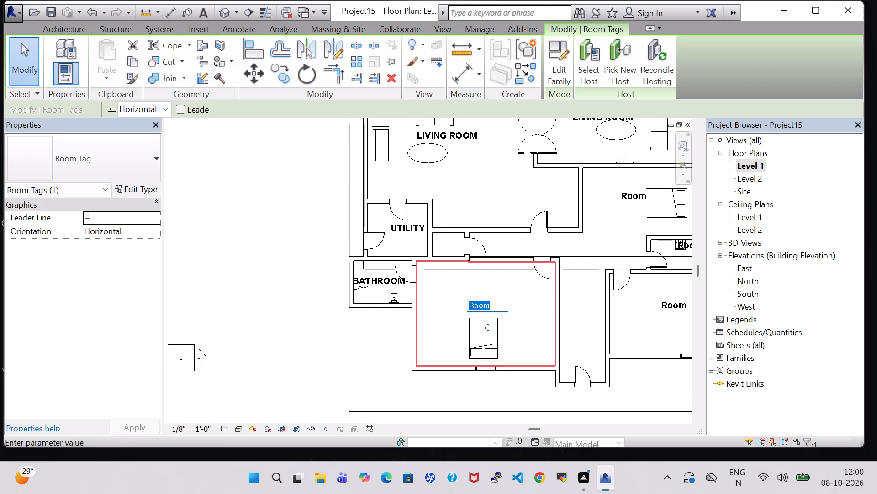
right_click(486, 303)
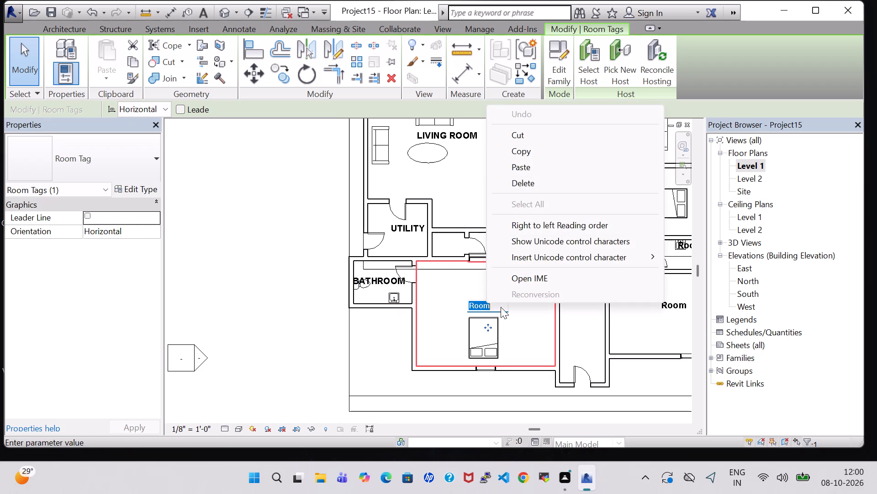
key(BackSpace)
text(BED)
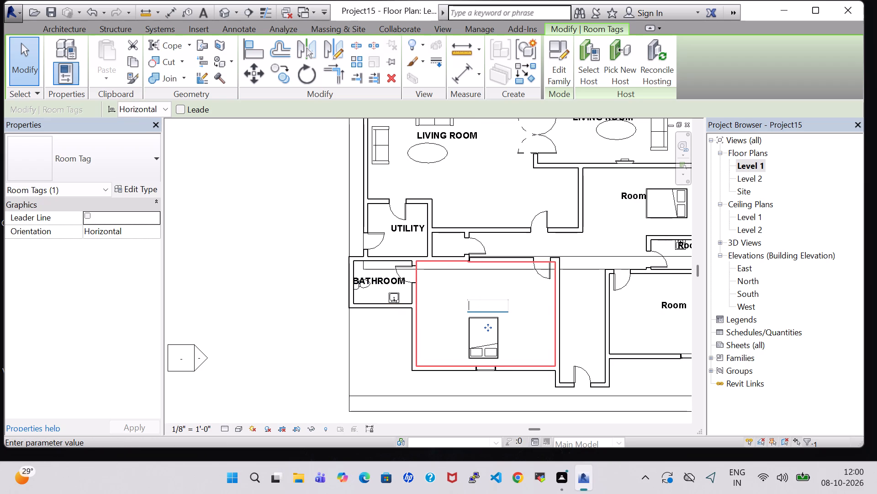
click(501, 307)
text(BEDROOM)
key(Return)
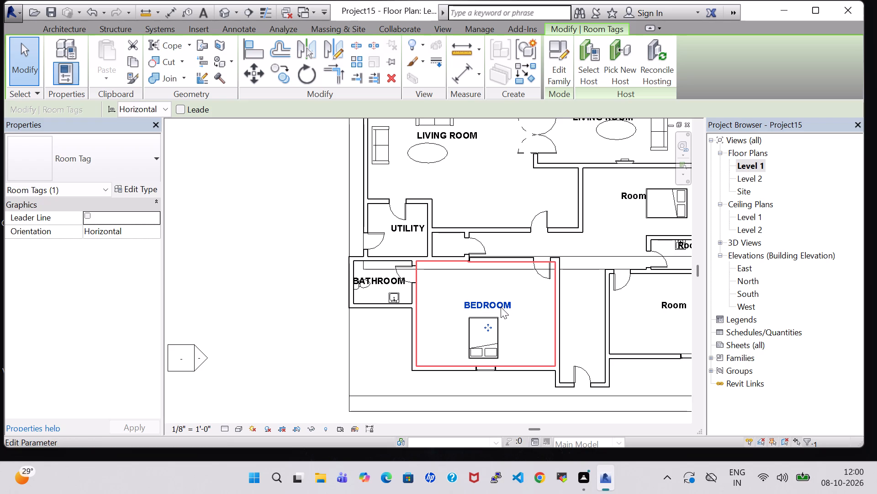
Rename the tag of the lower bed area across the entrance passage as BEDROOM.
scroll(696, 346, down, 1)
scroll(658, 332, down, 1)
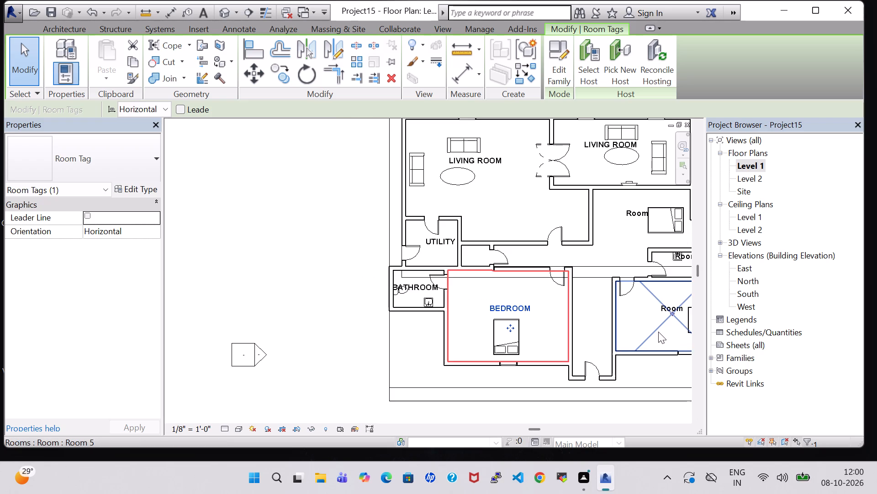
middle_drag(658, 332, 566, 322)
click(571, 294)
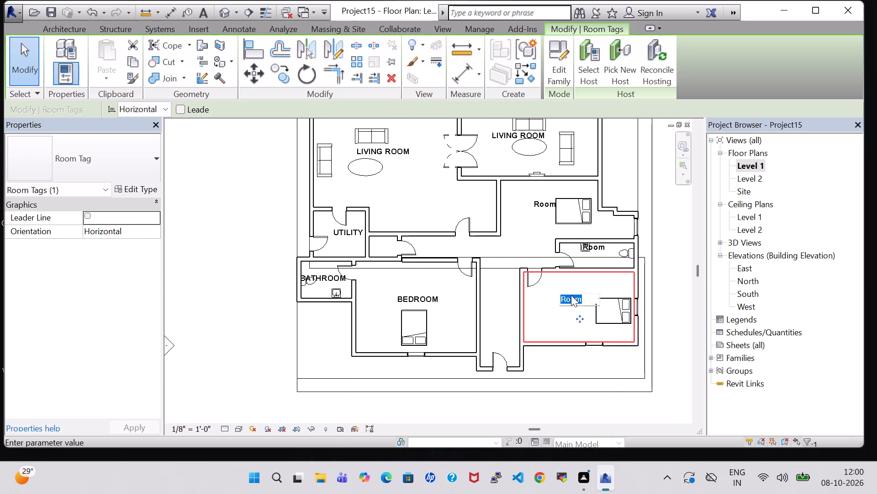
click(571, 295)
key(BackSpace)
text(BEDROOM)
key(Return)
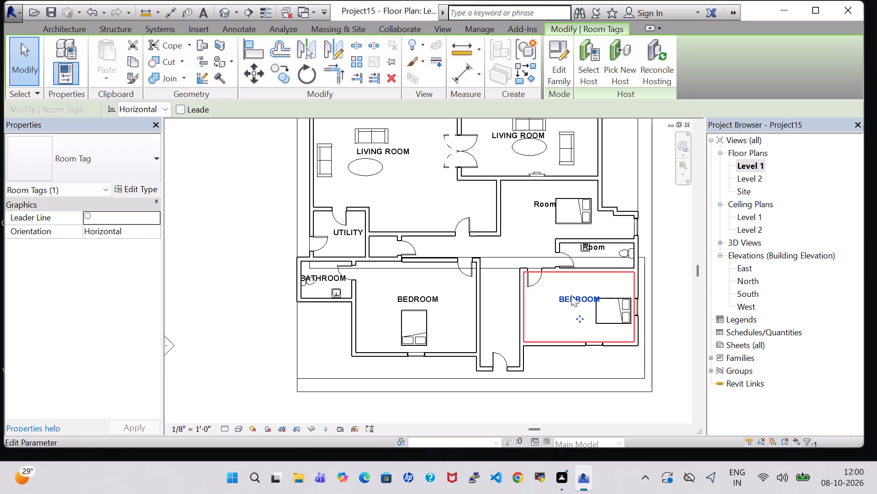
Rename the tag of the toilet room above that bedroom as BATHROOM and nudge the tag down, clear of the sink.
scroll(572, 266, up, 3)
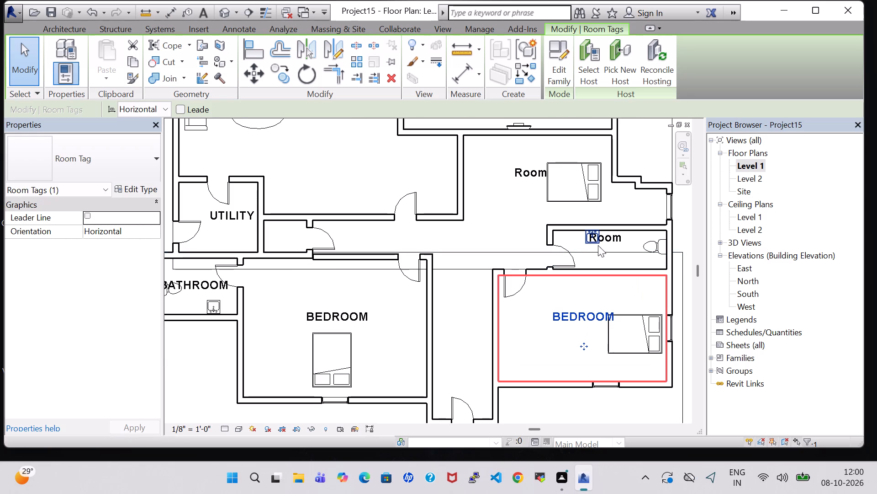
click(611, 240)
click(611, 240)
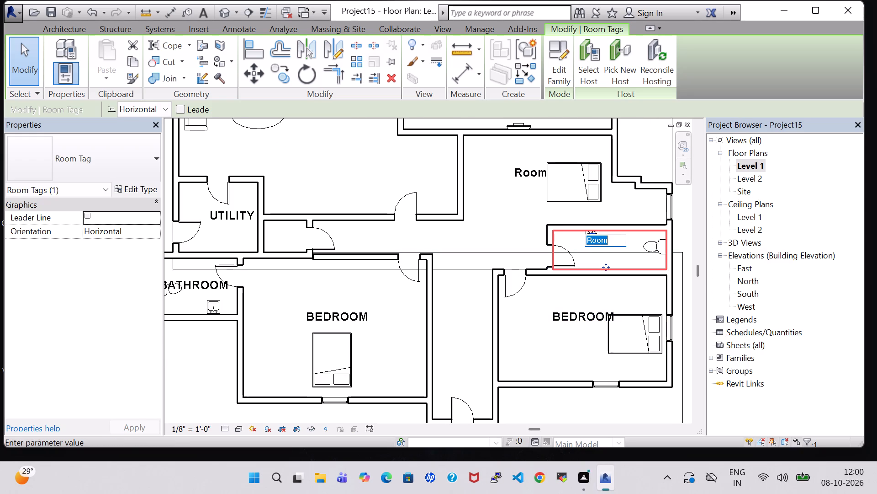
key(BackSpace)
text(BATHROOM)
key(Return)
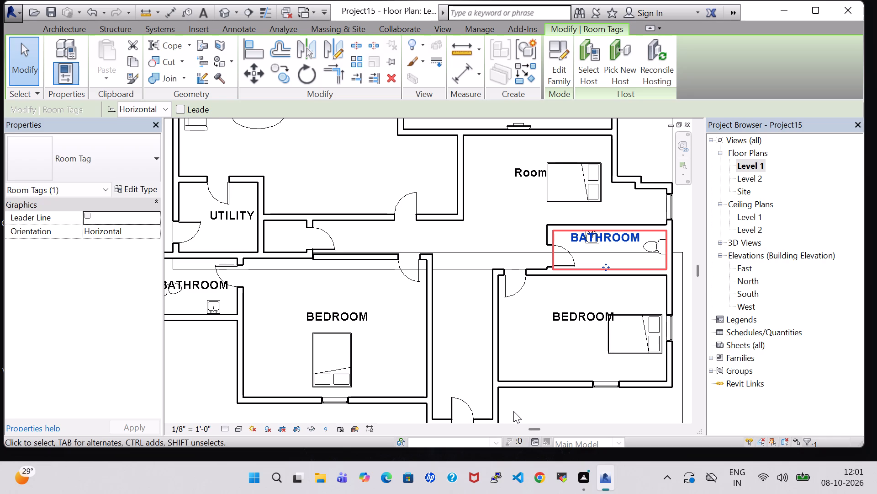
scroll(513, 411, up, 2)
key(Down)
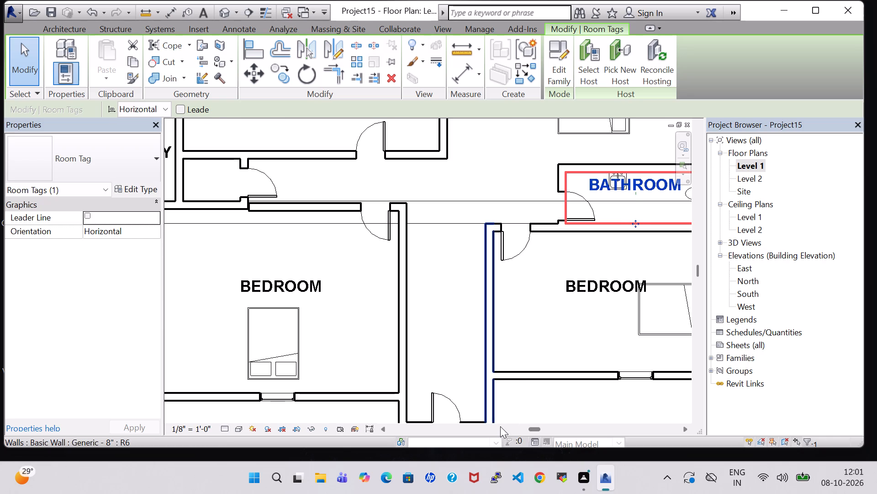
key(Down)
key(Down)
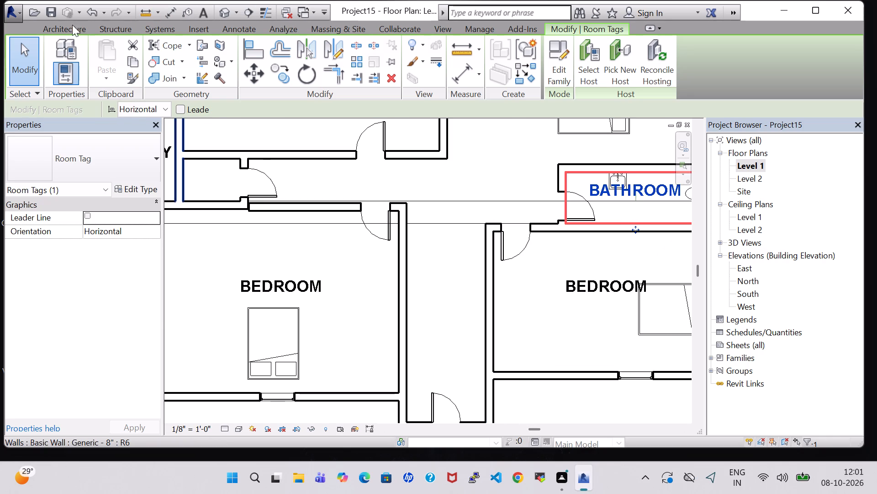
click(485, 146)
Rename the tag of the remaining upper bed area as BEDROOM and nudge the tag down and left, away from the bed.
scroll(485, 146, down, 3)
middle_drag(485, 146, 454, 243)
click(502, 215)
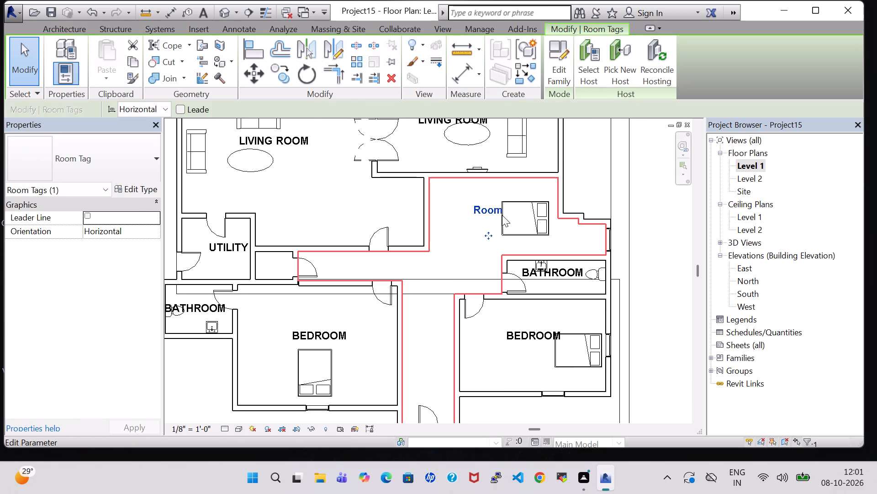
click(486, 204)
key(BackSpace)
text(BEDROOM)
key(Return)
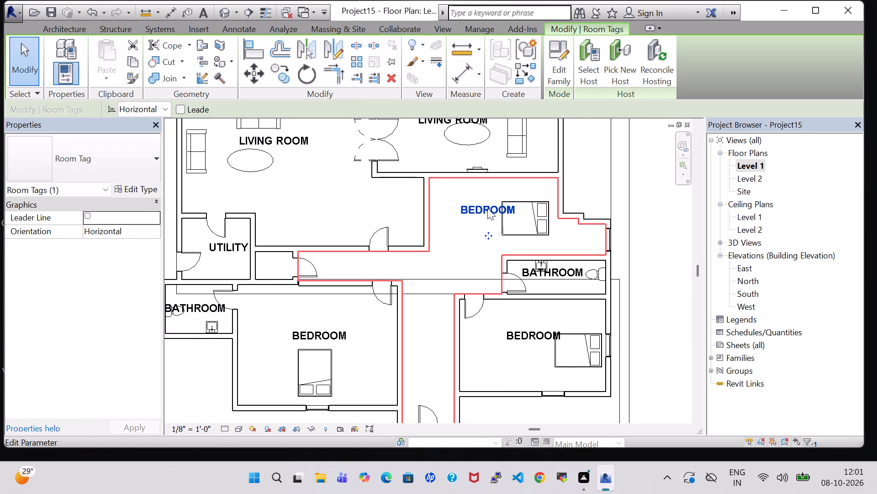
key(Down)
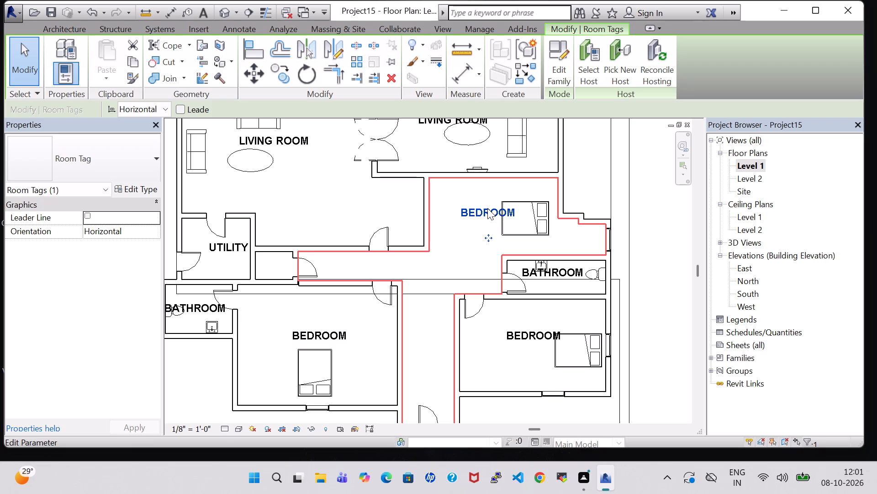
key(Left)
key(Left)
key(Left)
key(Left)
key(Down)
key(Down)
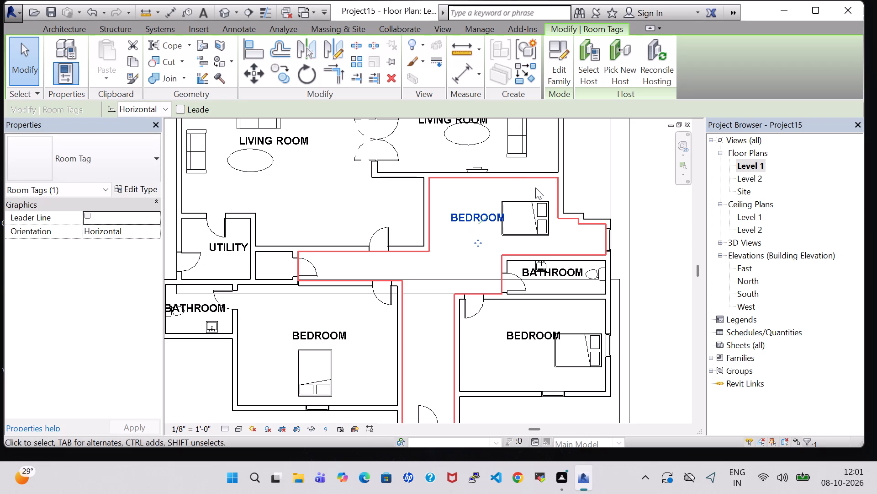
click(361, 195)
scroll(361, 195, down, 2)
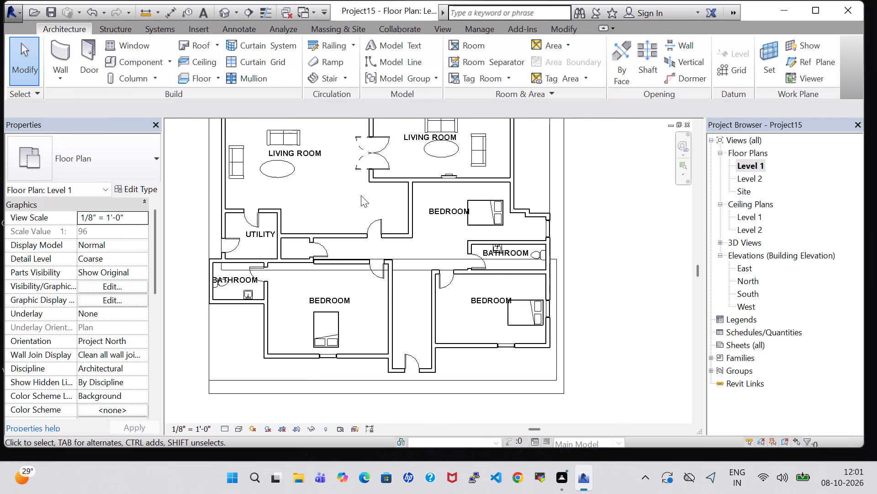
scroll(361, 195, down, 1)
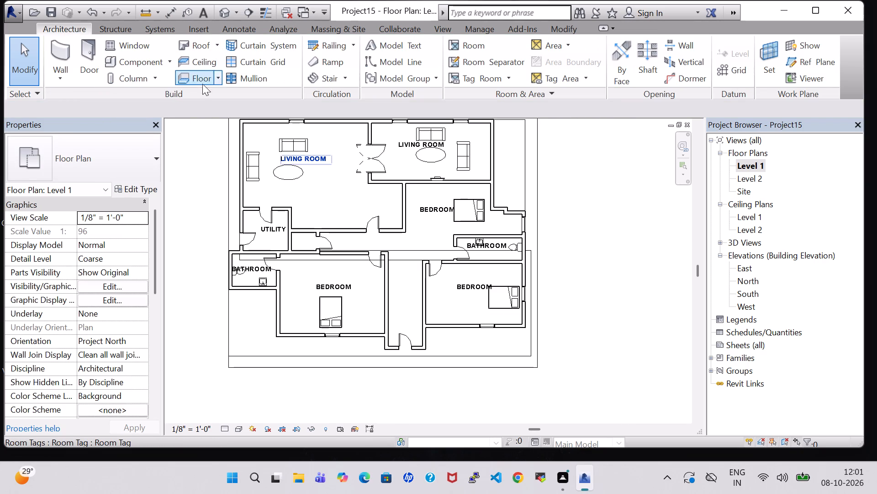
Place a tagged room in the small enclosed closet space between the utility room and the corridor.
click(468, 39)
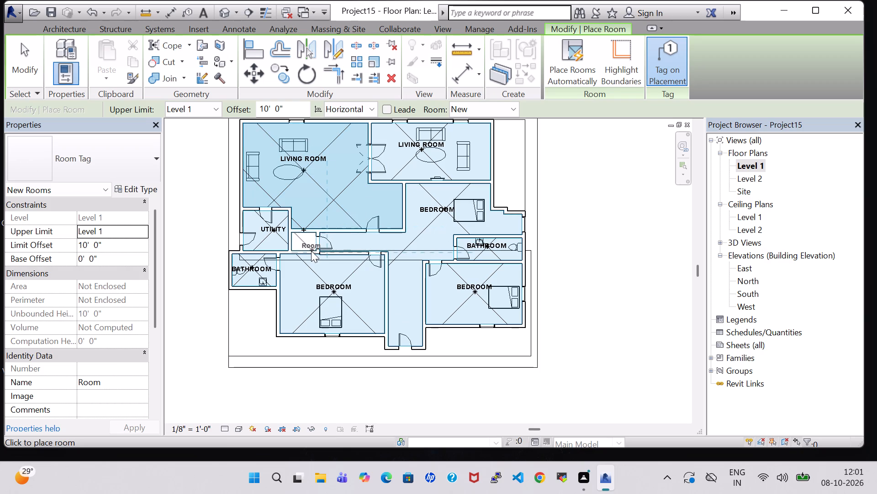
scroll(309, 249, up, 6)
click(303, 242)
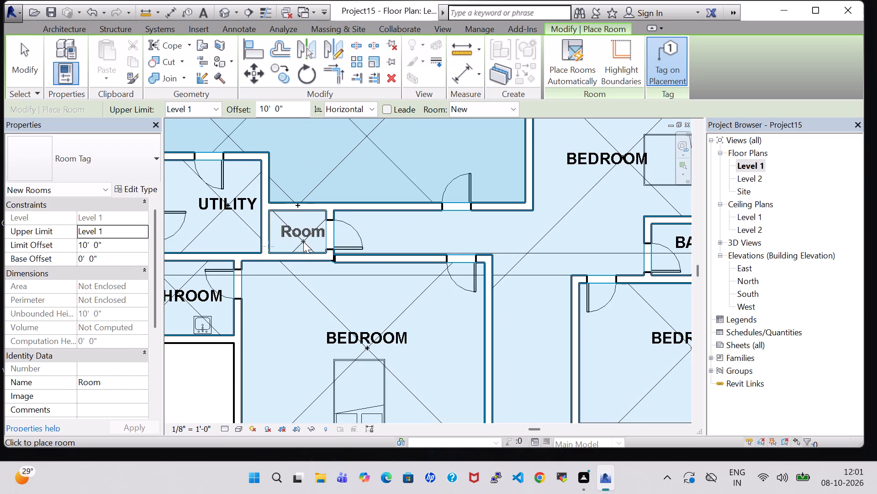
key(Escape)
key(Escape)
Rename the tag of the small closet room beside the utility room as CL.
click(291, 226)
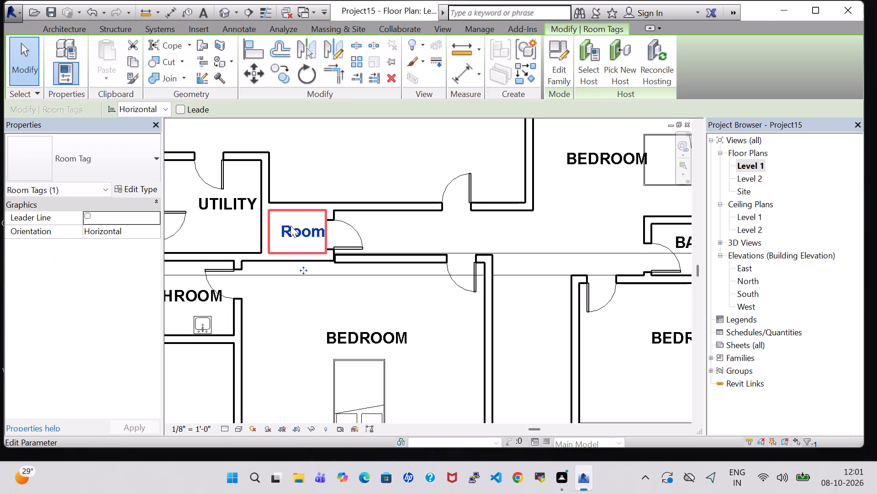
click(291, 226)
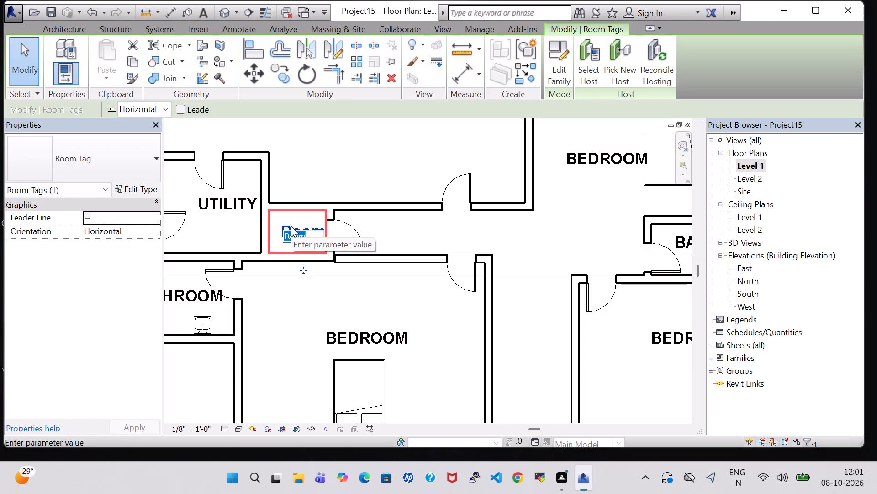
key(BackSpace)
text(CL)
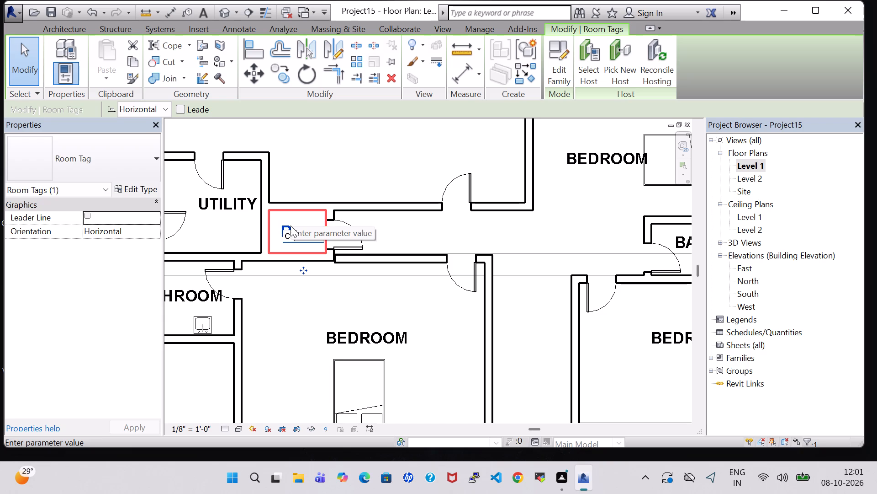
key(Return)
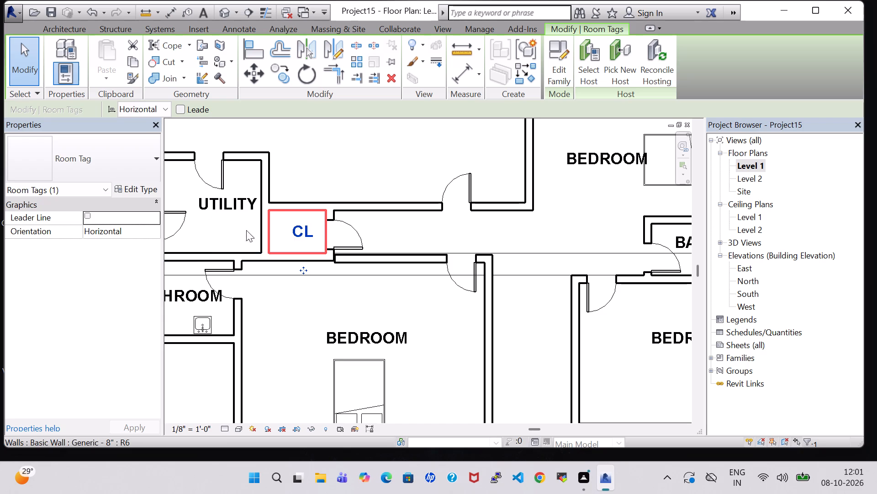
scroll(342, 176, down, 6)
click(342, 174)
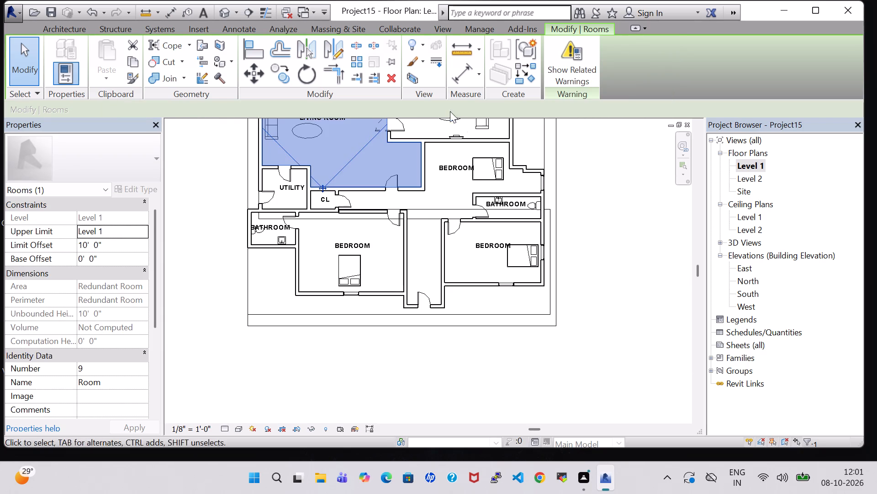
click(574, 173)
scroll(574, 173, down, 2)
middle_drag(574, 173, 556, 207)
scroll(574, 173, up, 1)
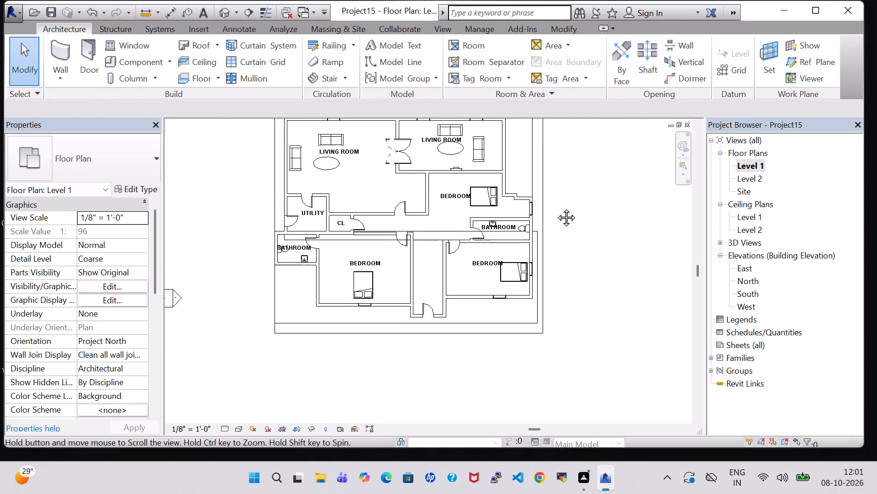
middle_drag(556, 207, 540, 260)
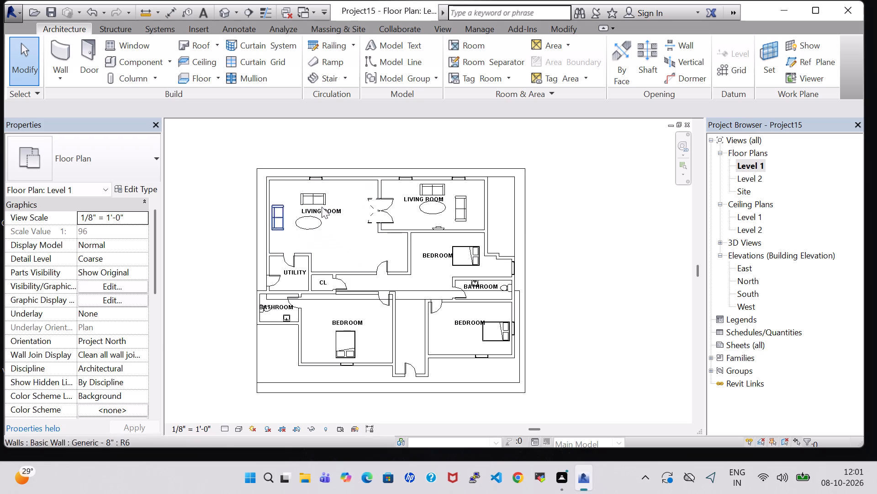
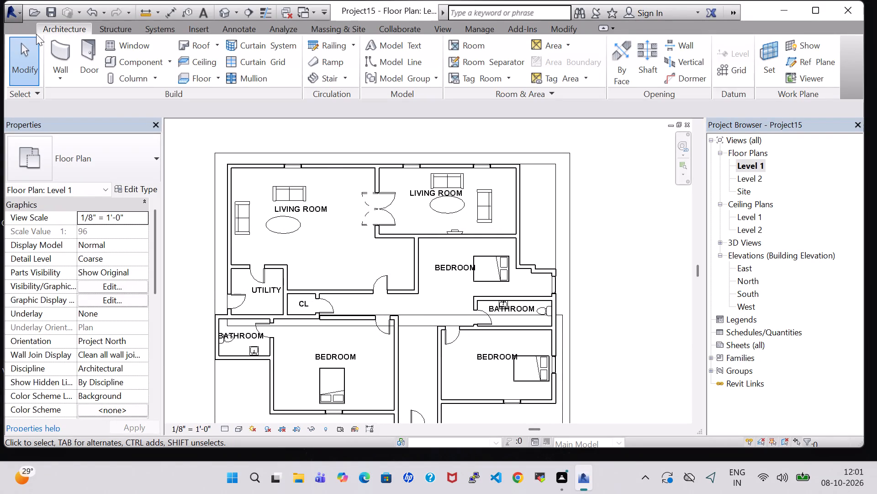
Save the project with the room tags placed so far.
click(50, 11)
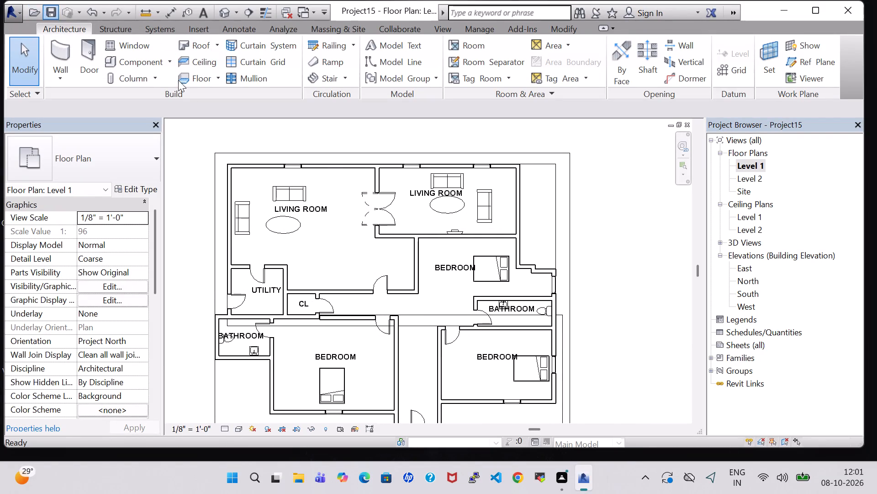
Place a tagged room in the entrance passage between the two lower bedrooms, accepting that it shares an enclosed region.
scroll(560, 189, down, 2)
scroll(615, 213, up, 1)
middle_drag(615, 213, 611, 176)
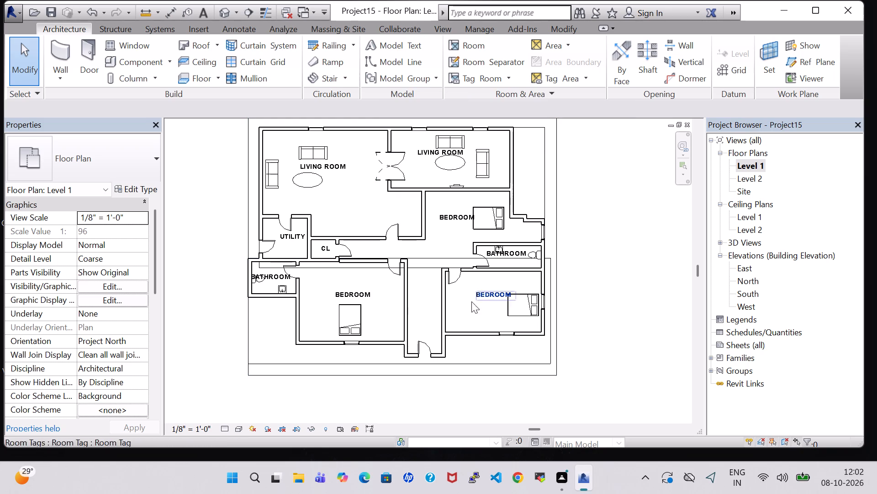
click(464, 38)
click(421, 317)
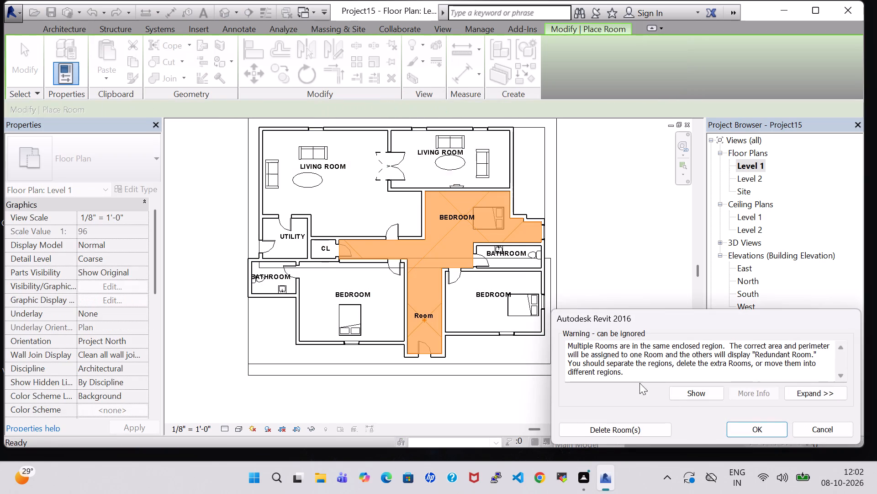
click(760, 425)
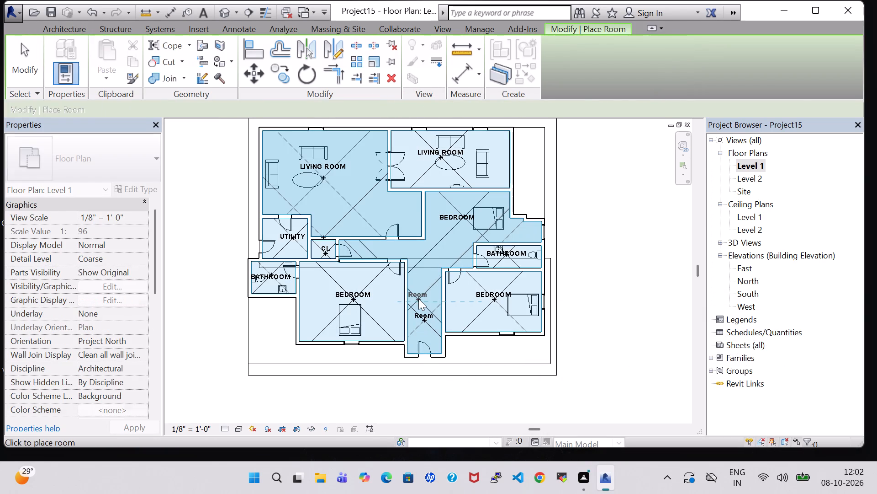
key(Escape)
key(Escape)
Rename the tag of the entrance passage room as HALL and nudge the tag slightly up.
click(423, 309)
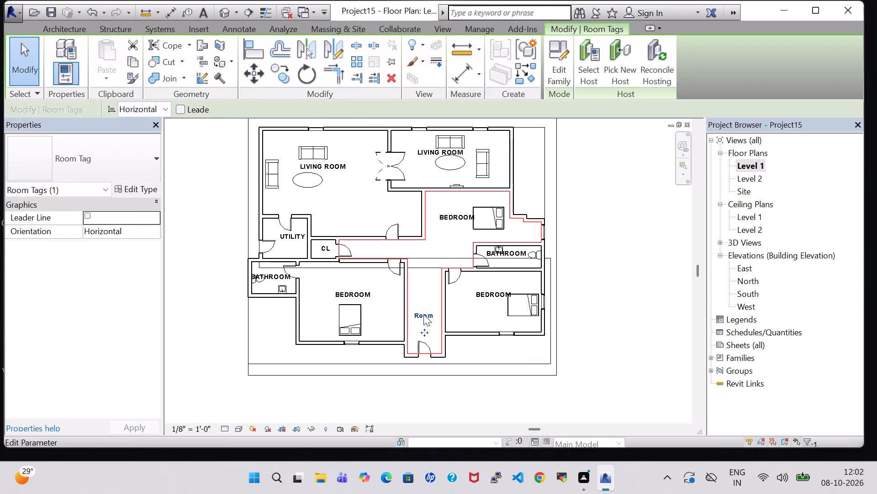
click(424, 314)
key(BackSpace)
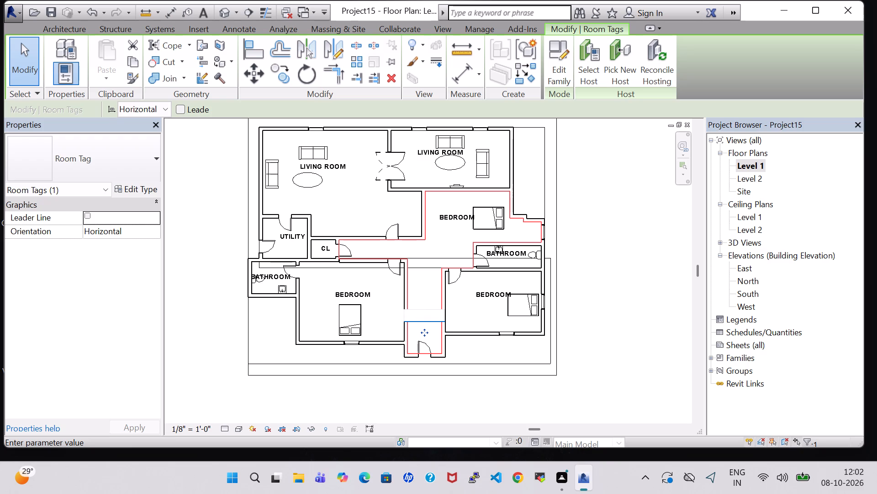
text(HALL)
key(Return)
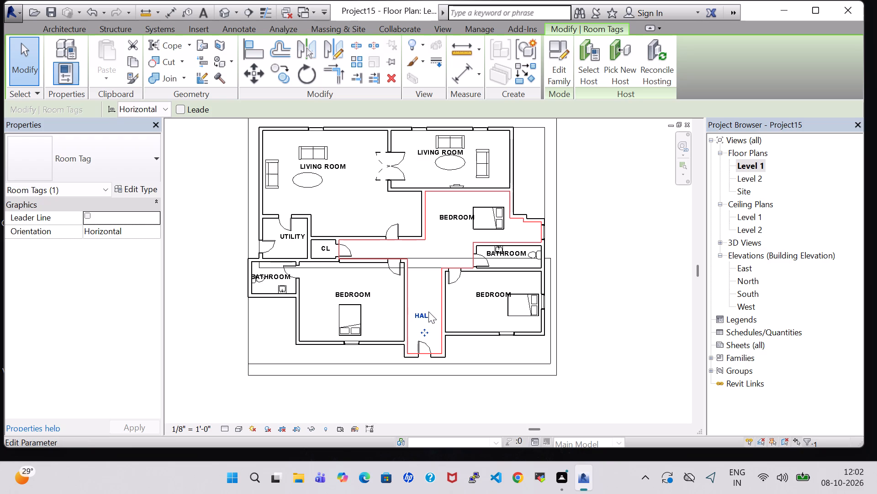
key(Up)
key(Up)
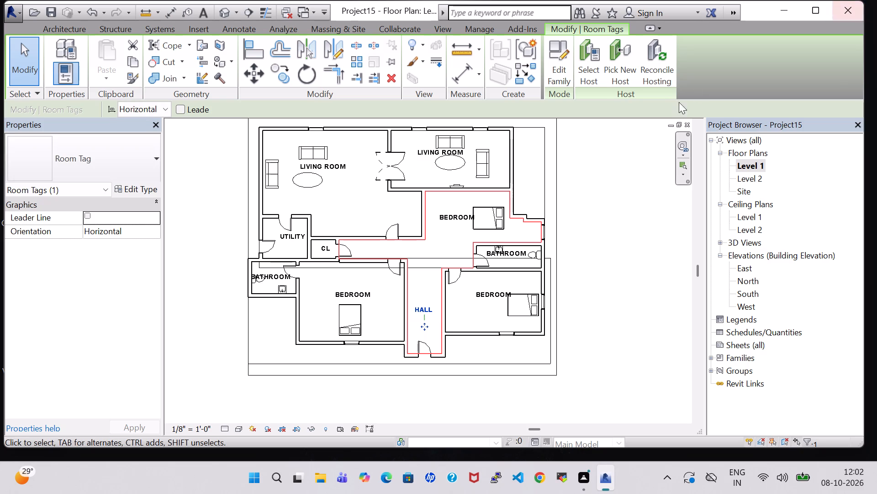
click(657, 199)
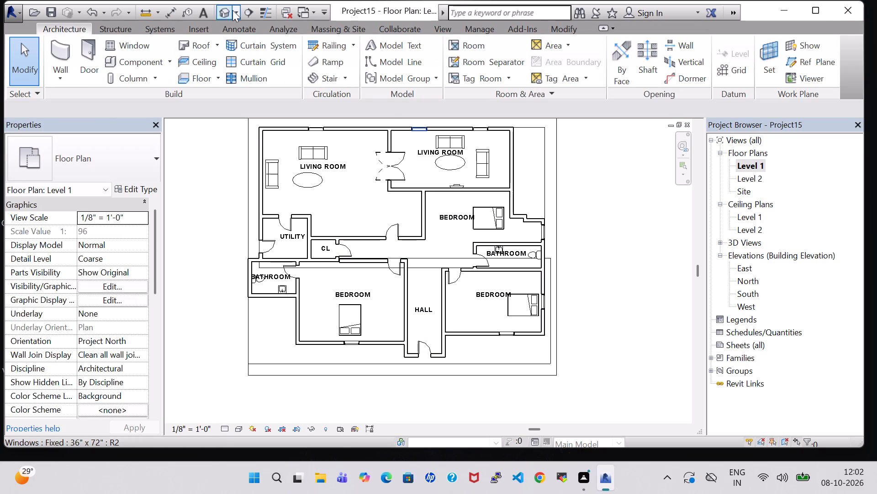
Save the project with the HALL room tag in place.
click(48, 11)
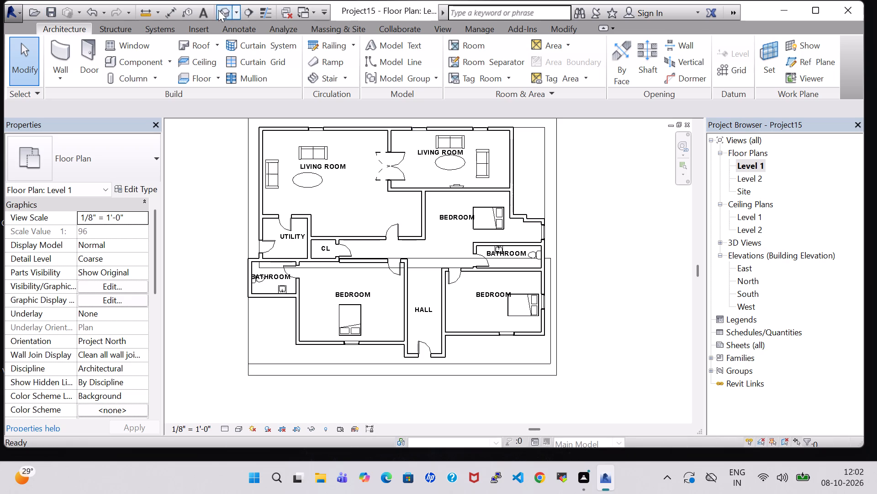
Open the default 3D view and orbit to examine the building's front and side.
drag(217, 10, 226, 10)
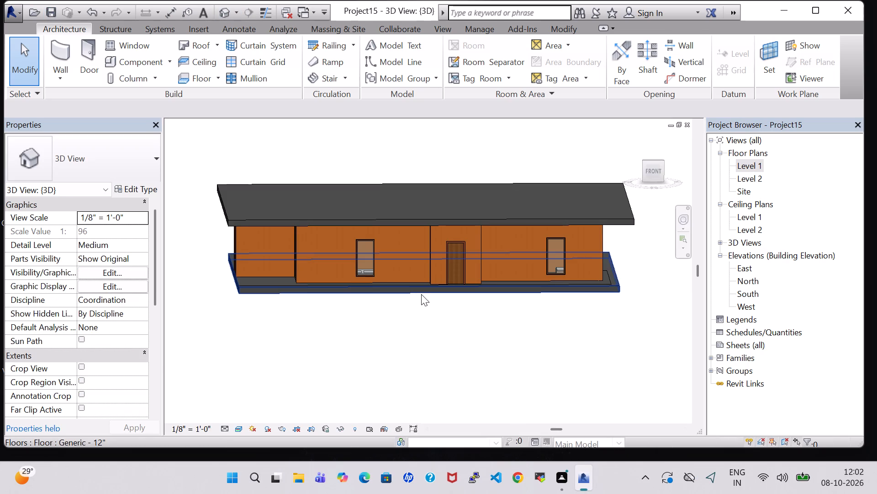
shift+middle_drag(421, 294, 404, 301)
shift+scroll(421, 294, up, 1)
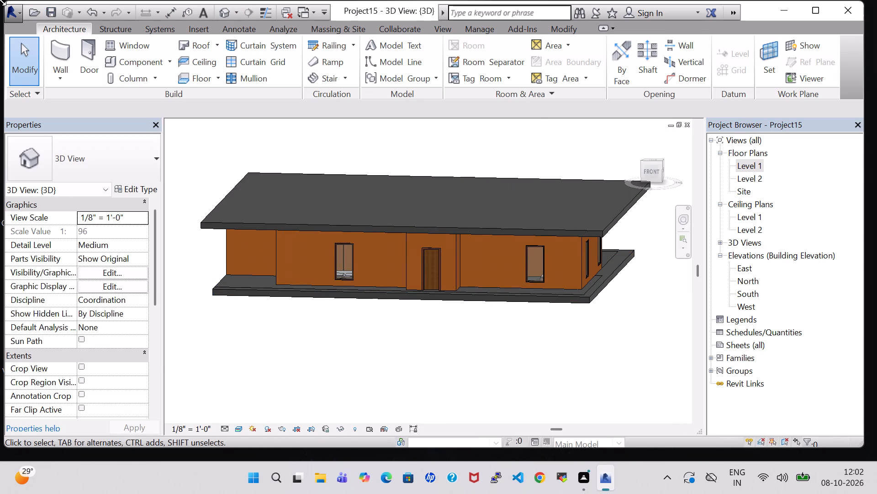
Save the project from the 3D view.
click(51, 5)
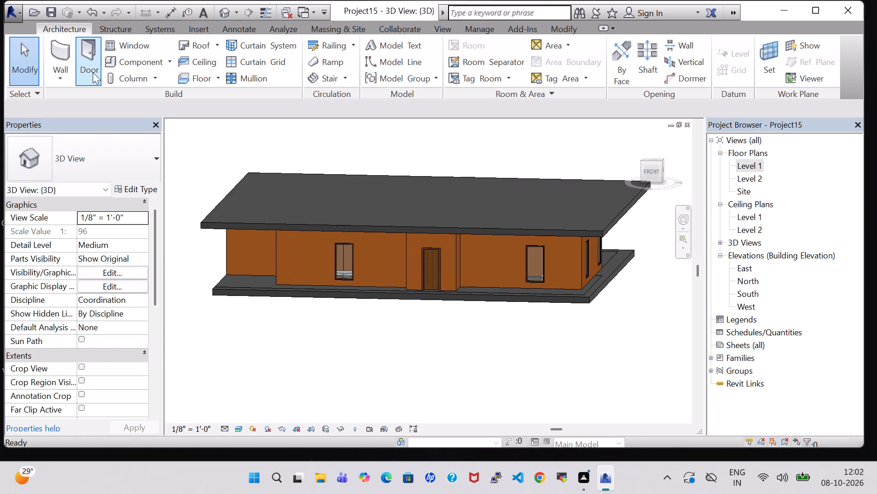
Reopen the Level 1 floor plan and centre it to check the full set of room tags.
click(733, 166)
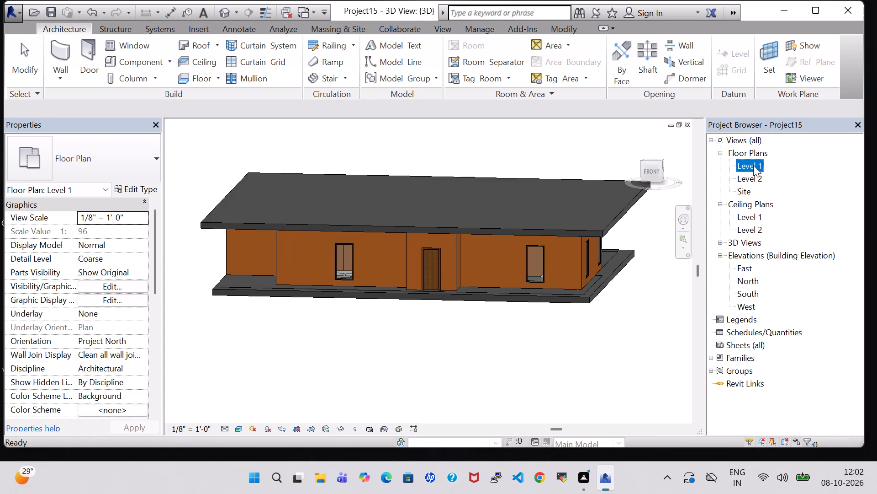
double_click(753, 165)
middle_drag(614, 156, 614, 163)
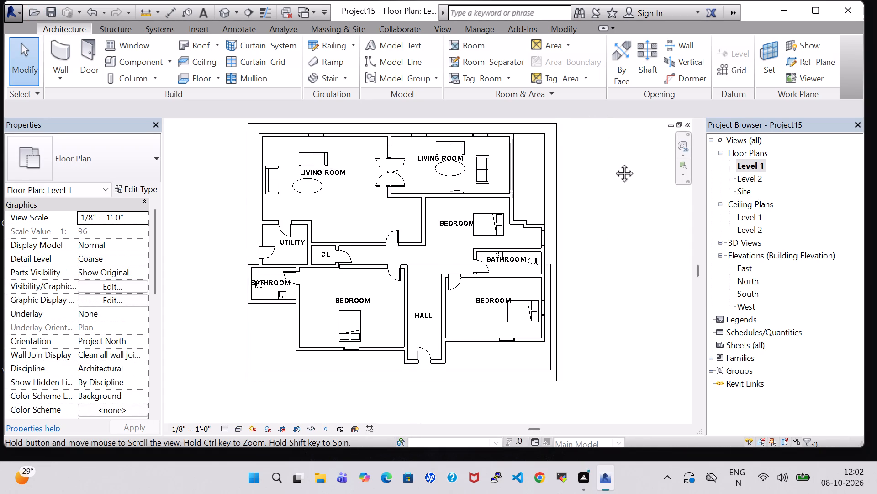
middle_drag(614, 163, 615, 179)
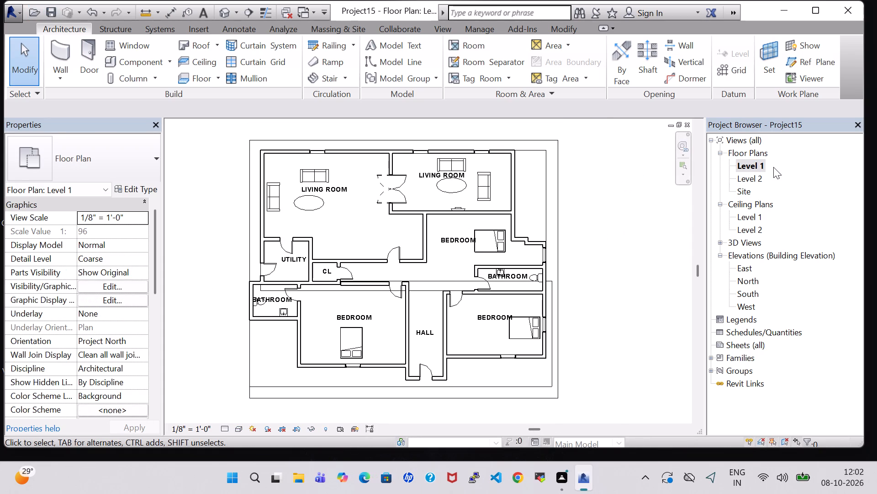
Return to the default 3D view of the building and inspect the wall beside the entrance door.
click(222, 13)
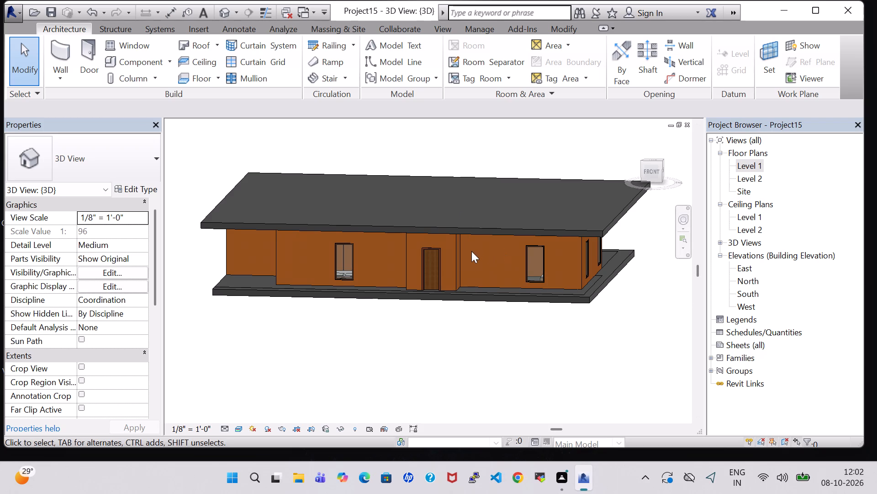
click(452, 258)
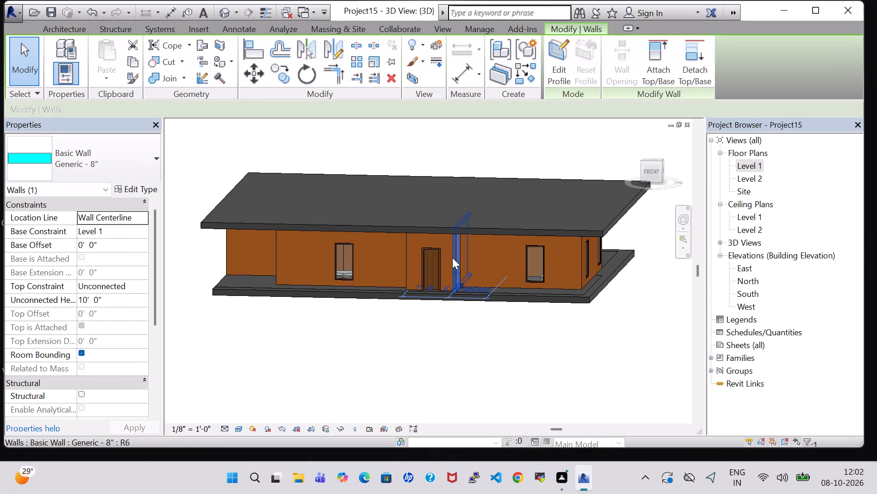
click(409, 382)
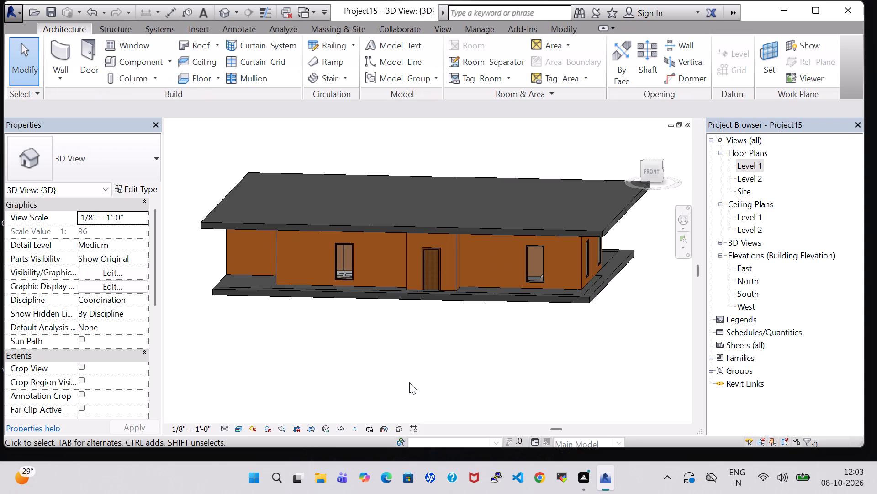
Export the model as an IFC 2x3 file named Project15 in the work folder, with 1st Level space boundaries.
click(6, 10)
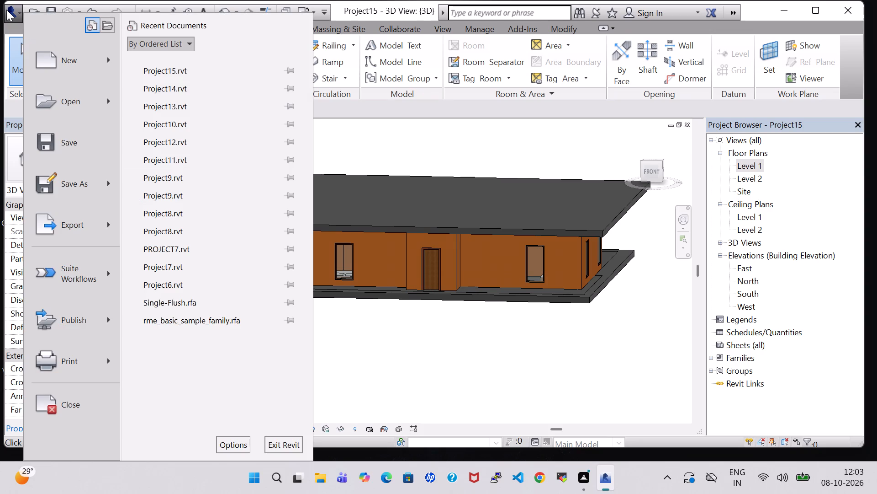
click(86, 226)
click(183, 343)
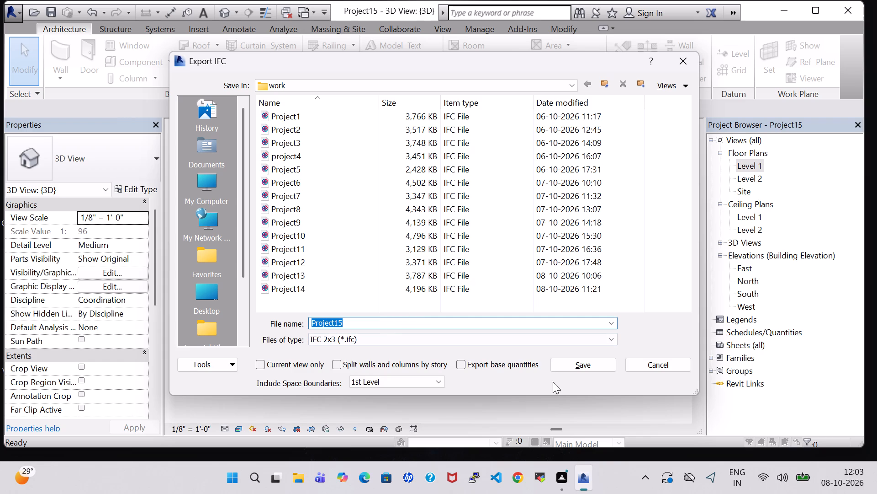
click(576, 363)
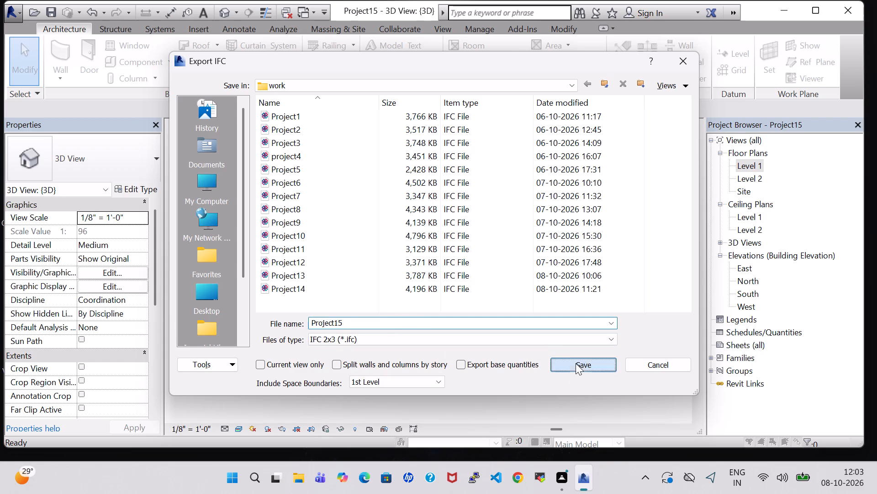